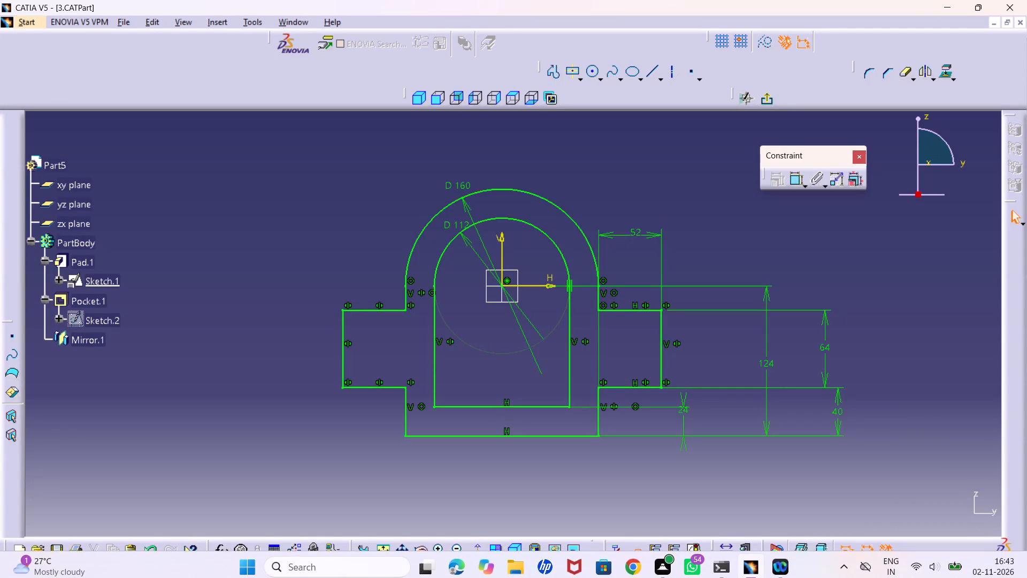
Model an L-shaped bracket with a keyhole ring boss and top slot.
Exit the open profile sketch by switching to the Part Design workbench.
{"action": "left_click", "coordinate": [18, 24]}
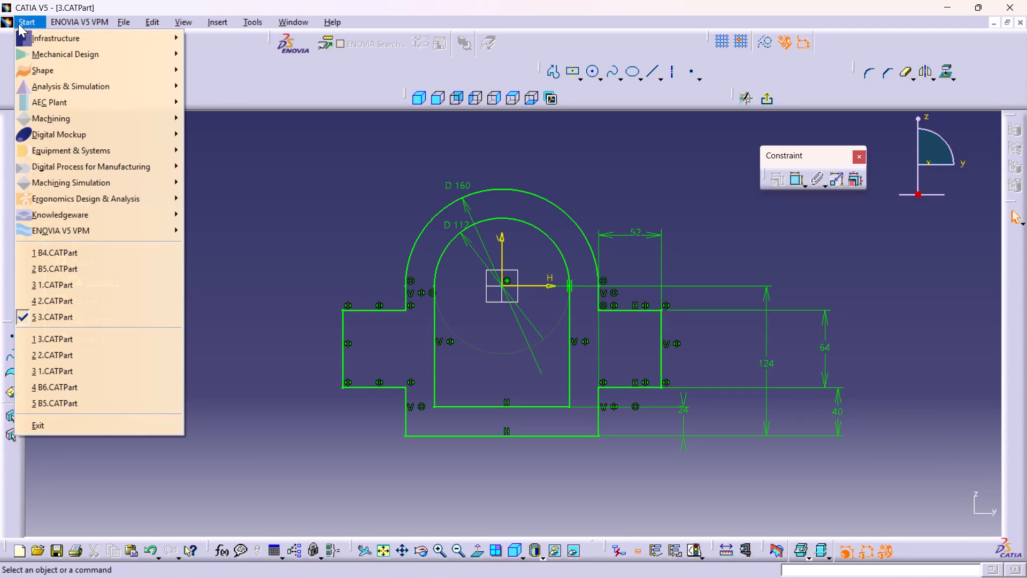
{"action": "left_click", "coordinate": [42, 52]}
{"action": "left_click", "coordinate": [237, 56]}
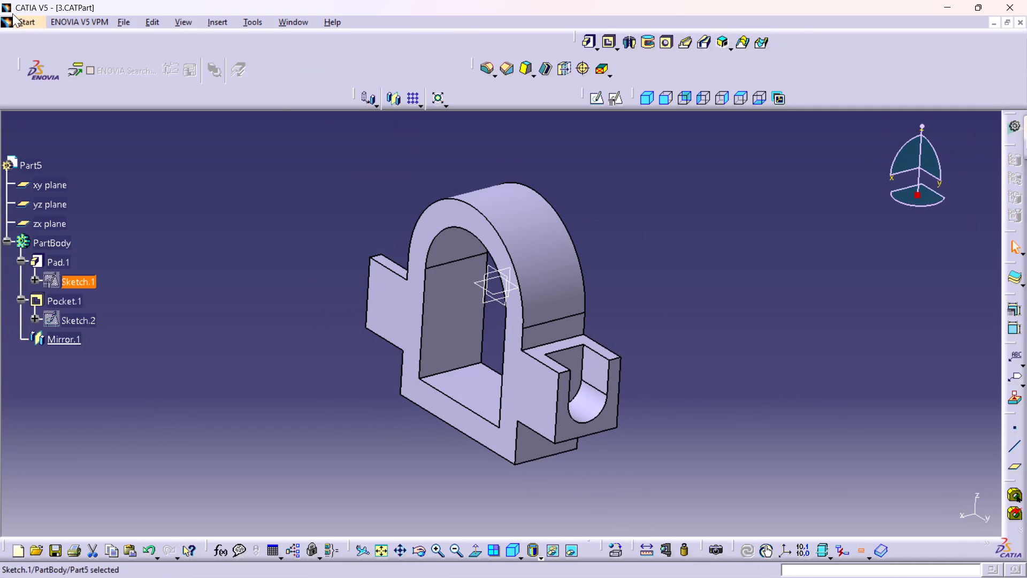
Create a new Part Design part, keeping the proposed part name and hybrid design enabled.
{"action": "left_click", "coordinate": [27, 20]}
{"action": "left_click", "coordinate": [70, 55]}
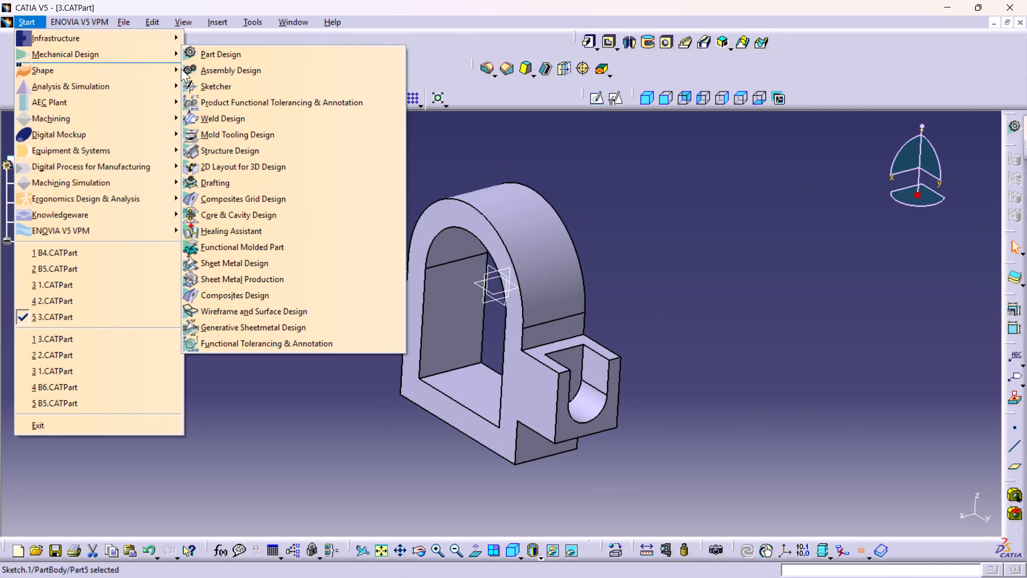
{"action": "left_click", "coordinate": [213, 52]}
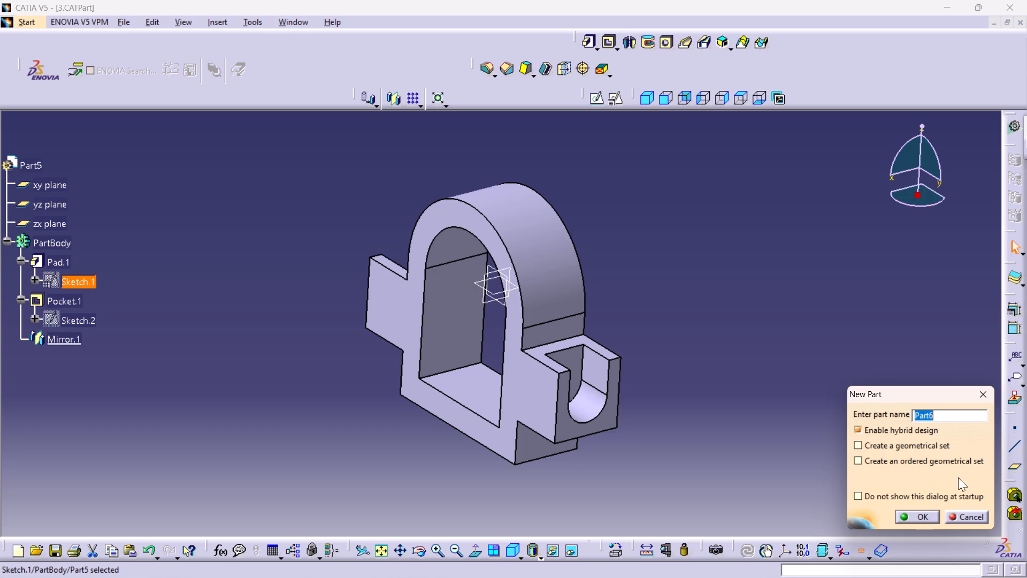
{"action": "left_click", "coordinate": [920, 514]}
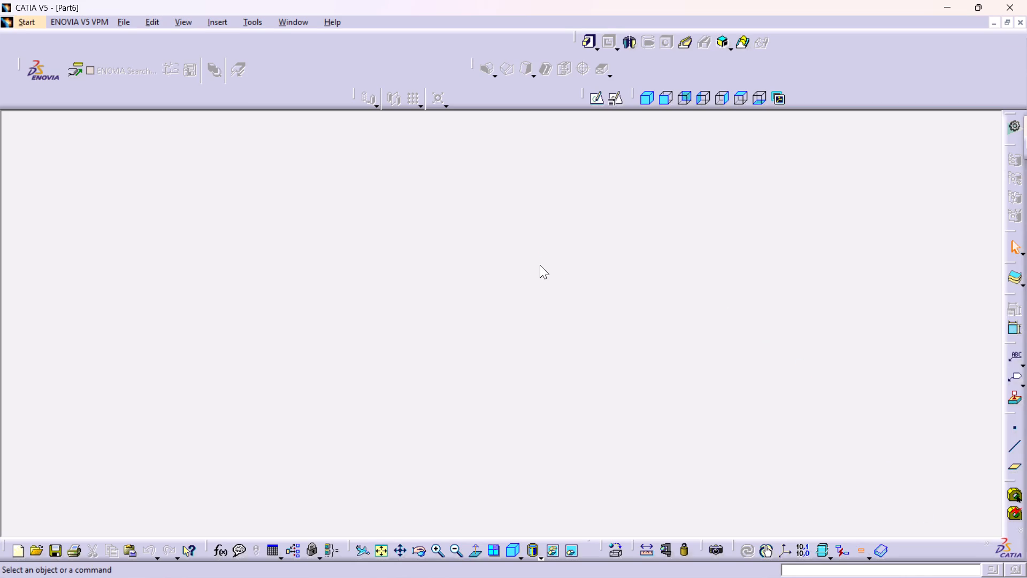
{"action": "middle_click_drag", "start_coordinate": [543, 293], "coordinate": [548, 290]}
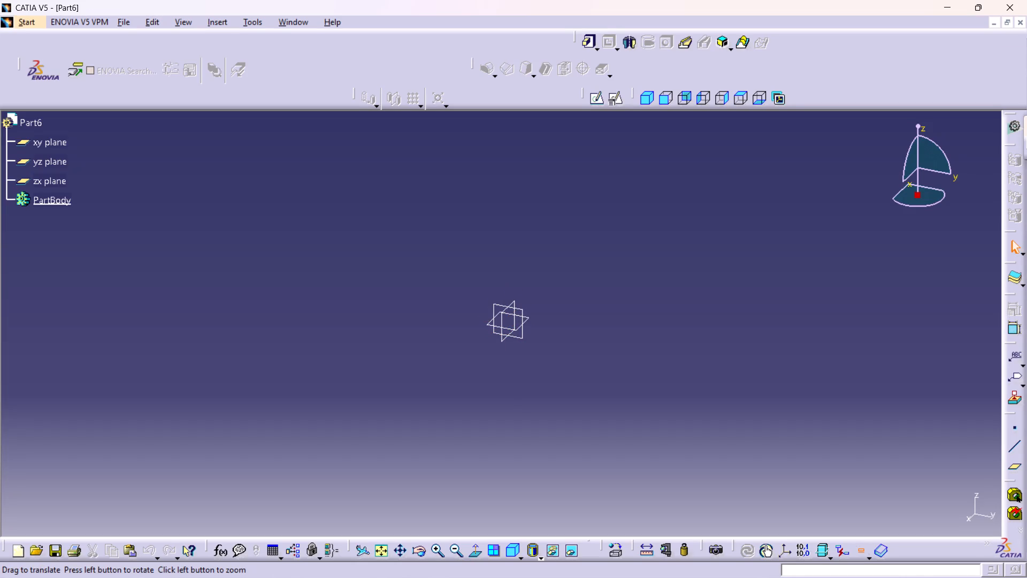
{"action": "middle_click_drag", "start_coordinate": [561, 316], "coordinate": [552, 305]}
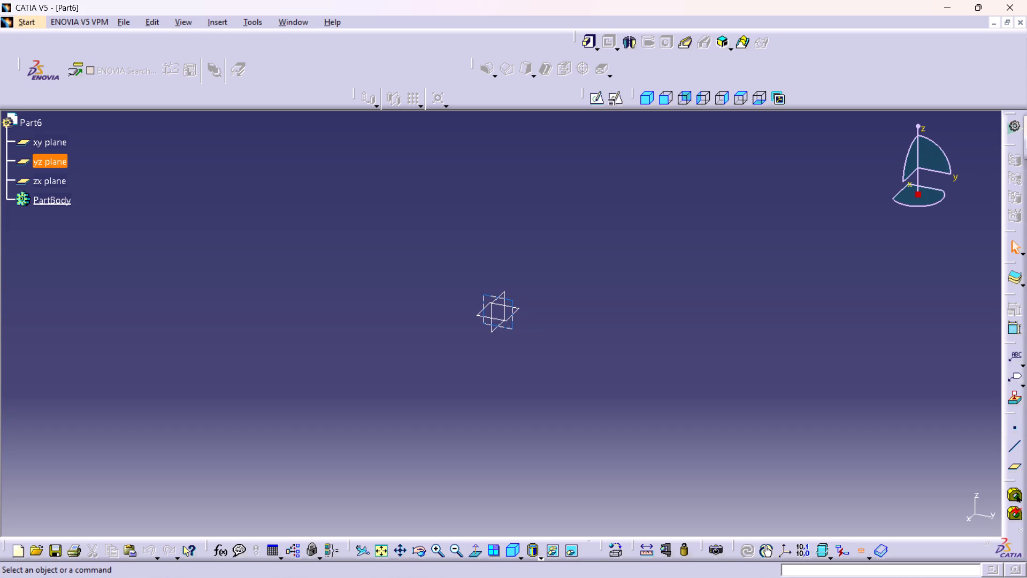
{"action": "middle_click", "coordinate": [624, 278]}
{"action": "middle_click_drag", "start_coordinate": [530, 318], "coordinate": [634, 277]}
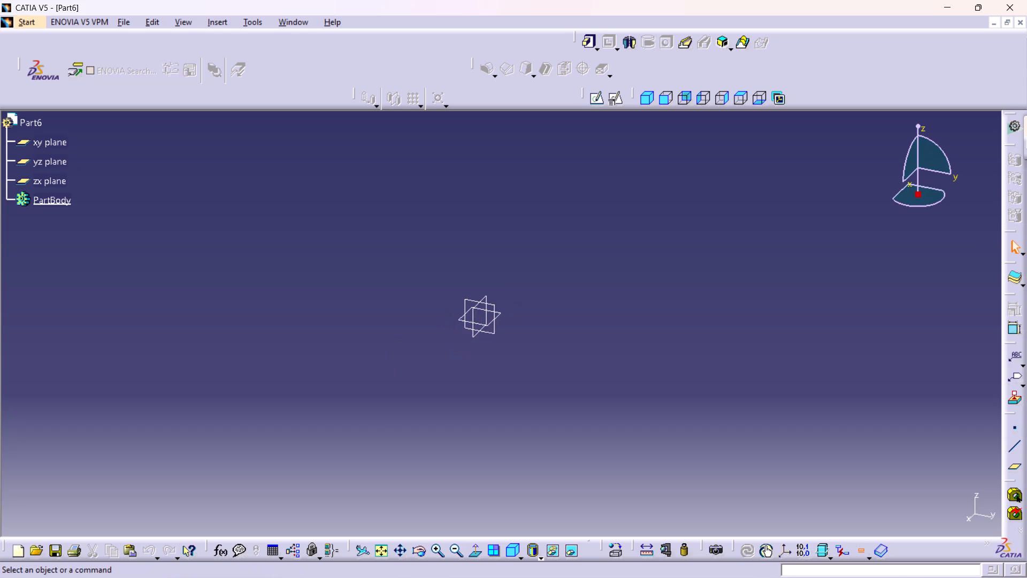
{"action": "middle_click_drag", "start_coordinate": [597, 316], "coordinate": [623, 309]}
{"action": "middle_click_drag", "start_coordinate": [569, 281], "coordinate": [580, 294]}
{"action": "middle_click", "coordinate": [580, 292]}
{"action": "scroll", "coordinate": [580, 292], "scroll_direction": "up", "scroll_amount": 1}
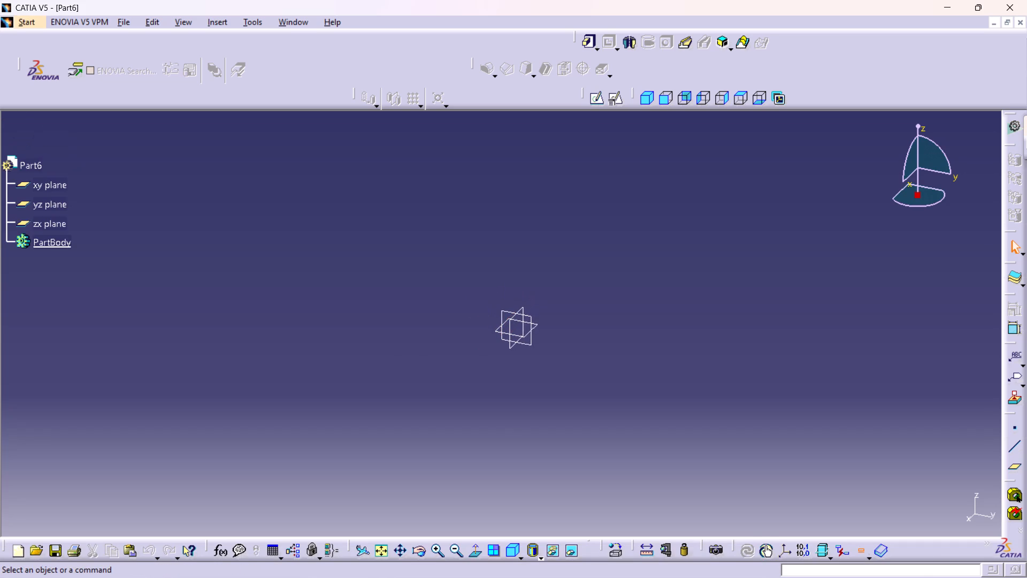
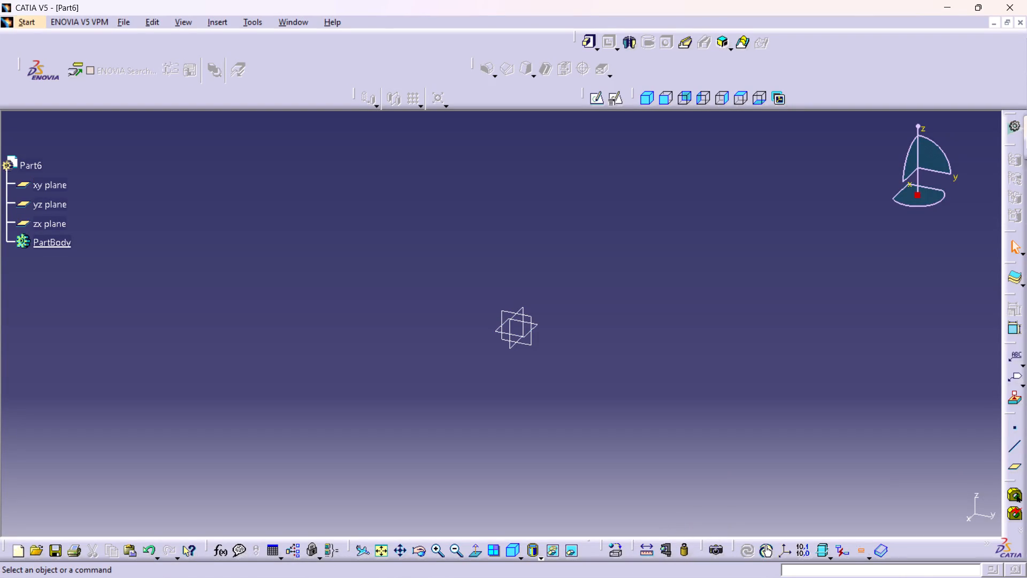
Create a positioned sketch on the yz plane, keeping the implicit origin and orientation.
{"action": "left_click", "coordinate": [530, 341]}
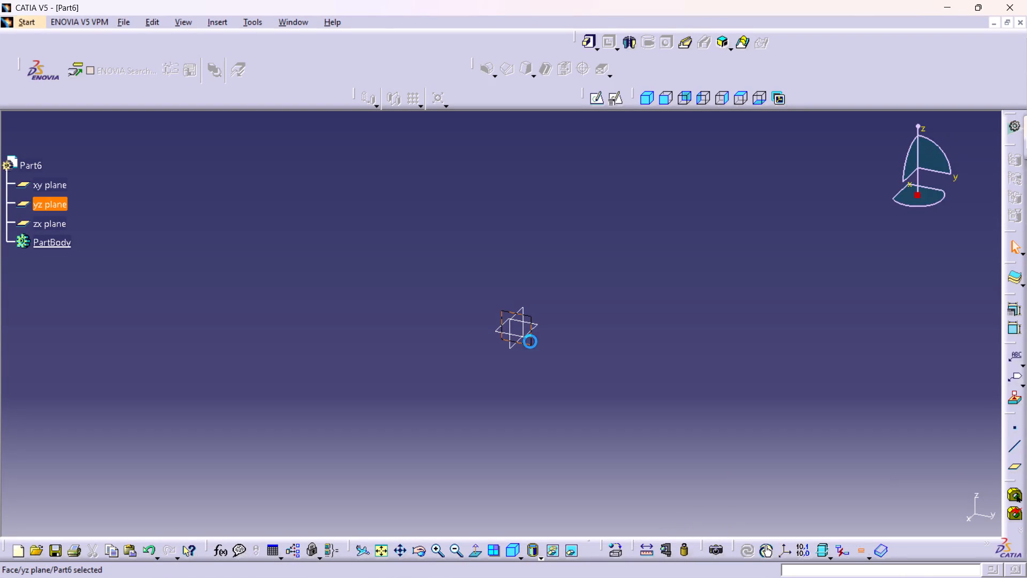
{"action": "left_click", "coordinate": [619, 100]}
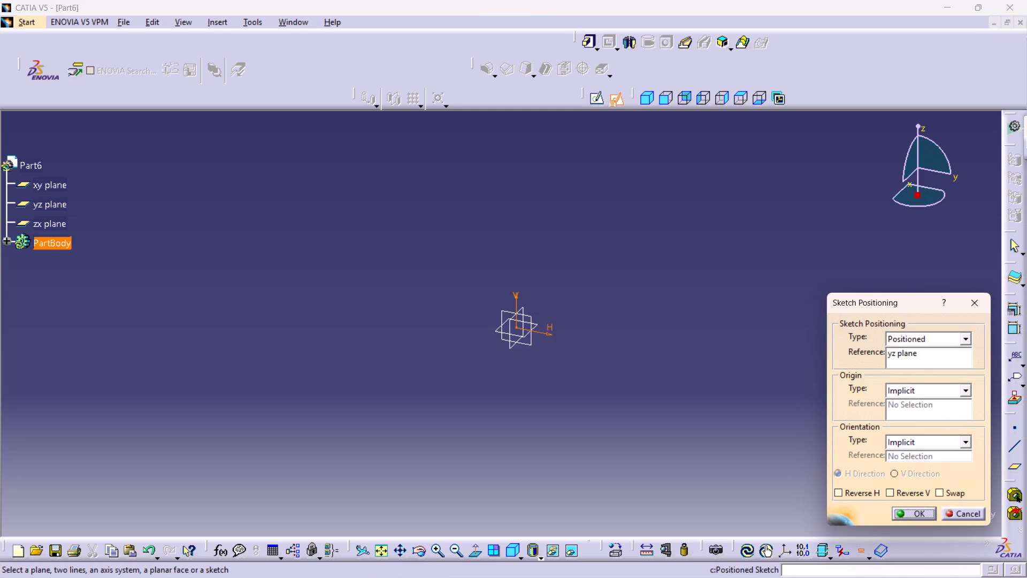
{"action": "left_click", "coordinate": [908, 515]}
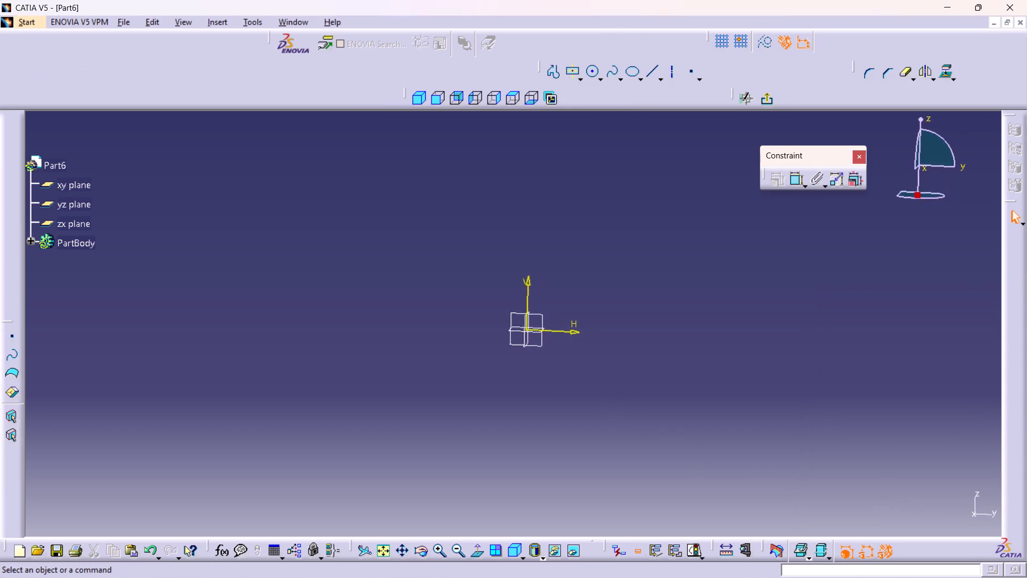
Draw a closed C-shaped stepped profile from the origin along the V and H axes, about 98 mm tall and 63 mm wide at its base.
{"action": "middle_click_drag", "start_coordinate": [549, 356], "coordinate": [568, 385]}
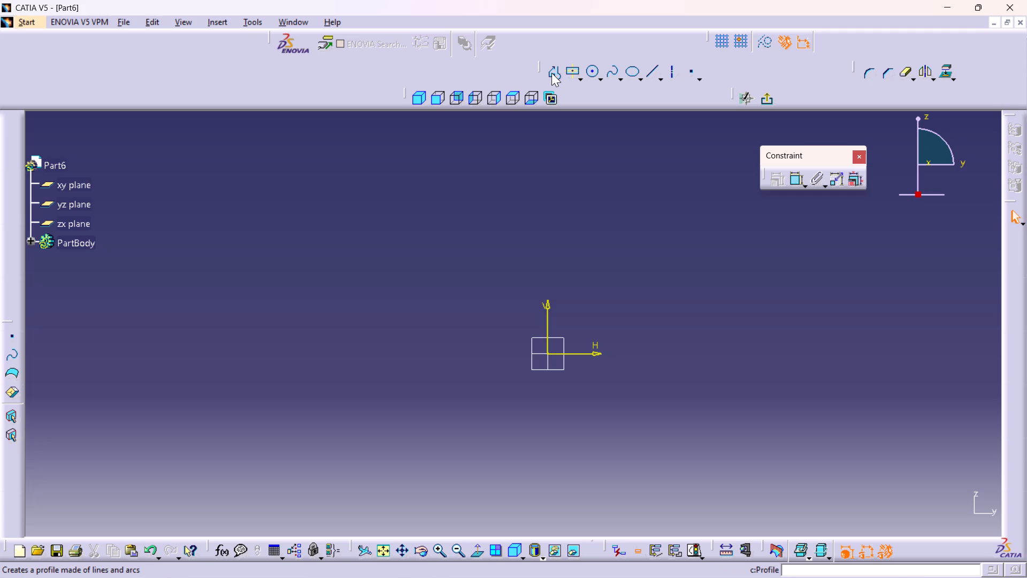
{"action": "double_click", "coordinate": [551, 73]}
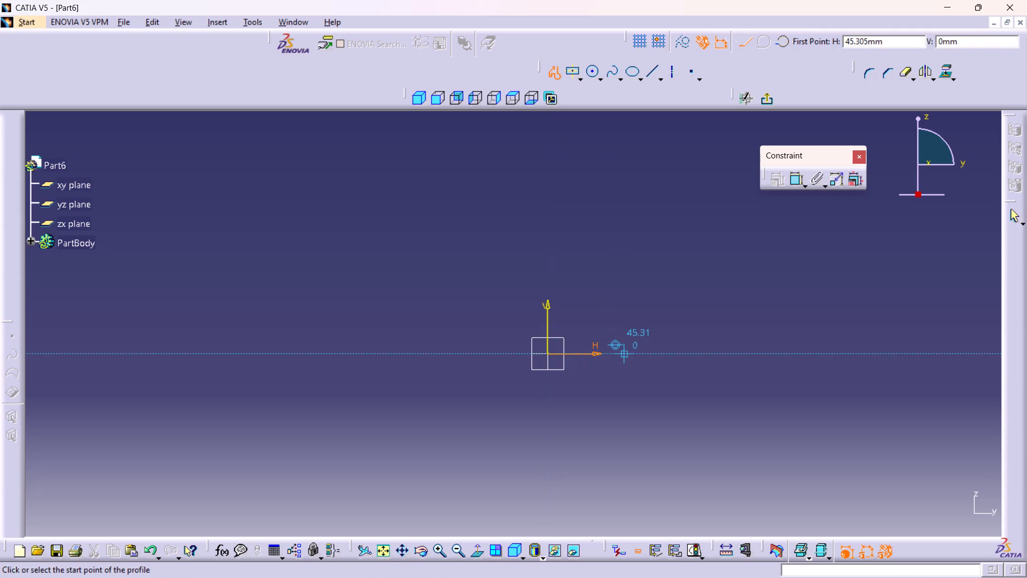
{"action": "left_click", "coordinate": [550, 354]}
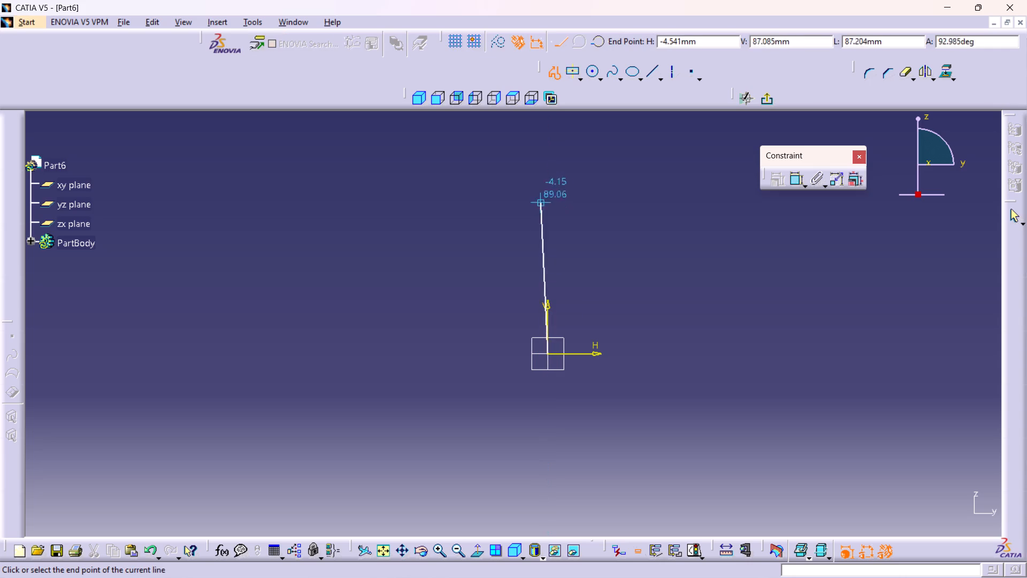
{"action": "left_click", "coordinate": [546, 188]}
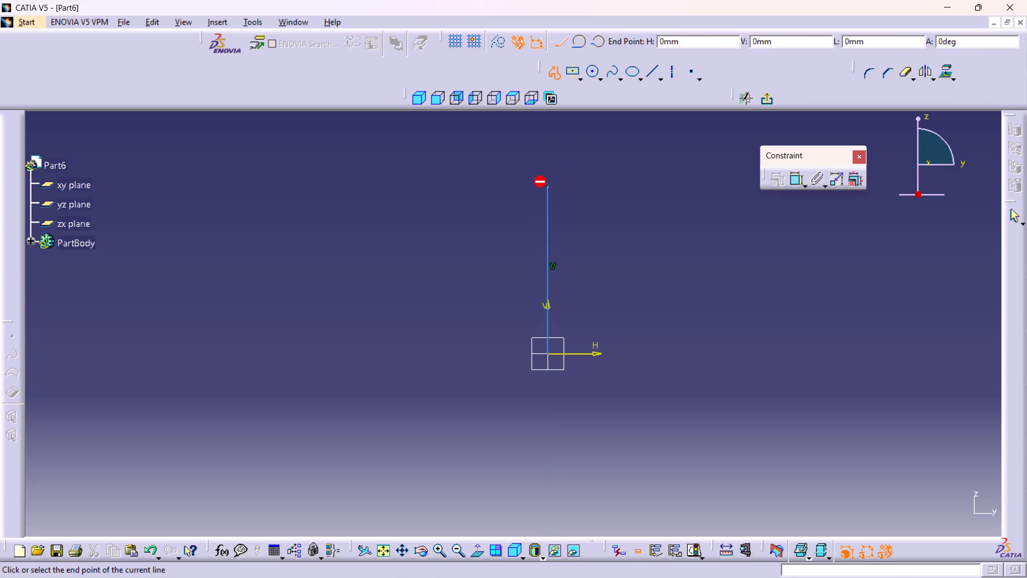
{"action": "left_click", "coordinate": [587, 187]}
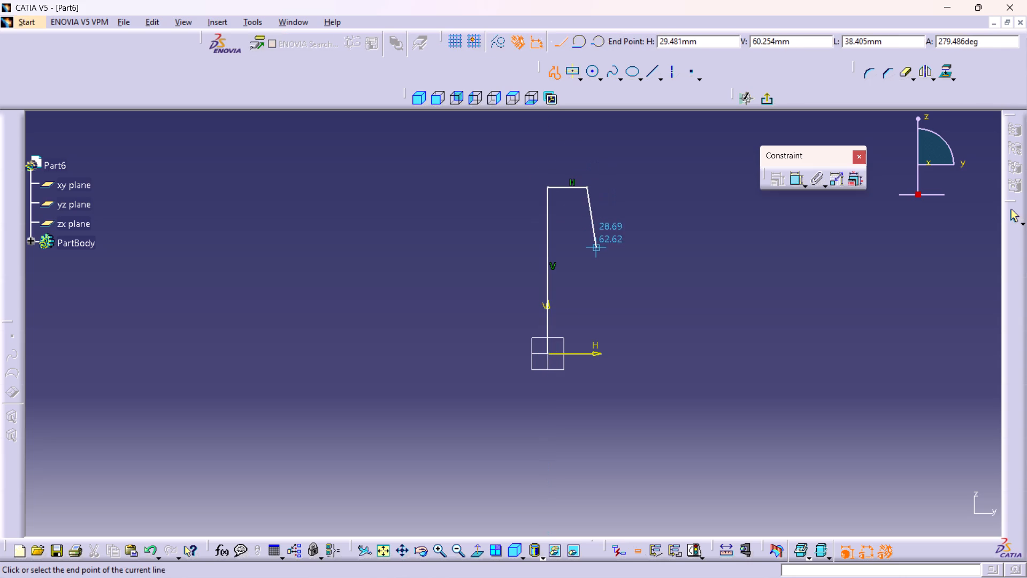
{"action": "left_click", "coordinate": [587, 241]}
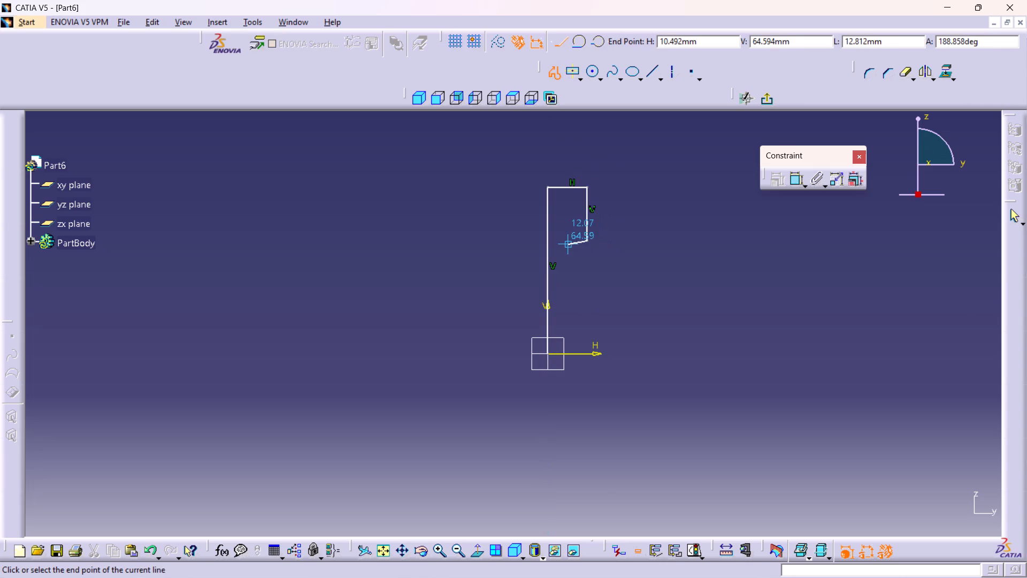
{"action": "left_click", "coordinate": [565, 241]}
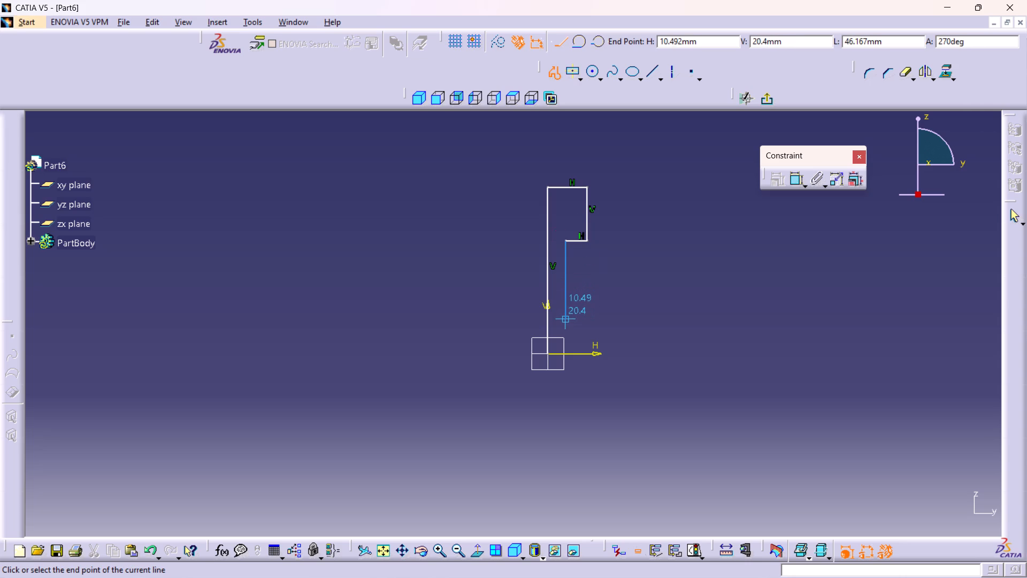
{"action": "left_click", "coordinate": [566, 317]}
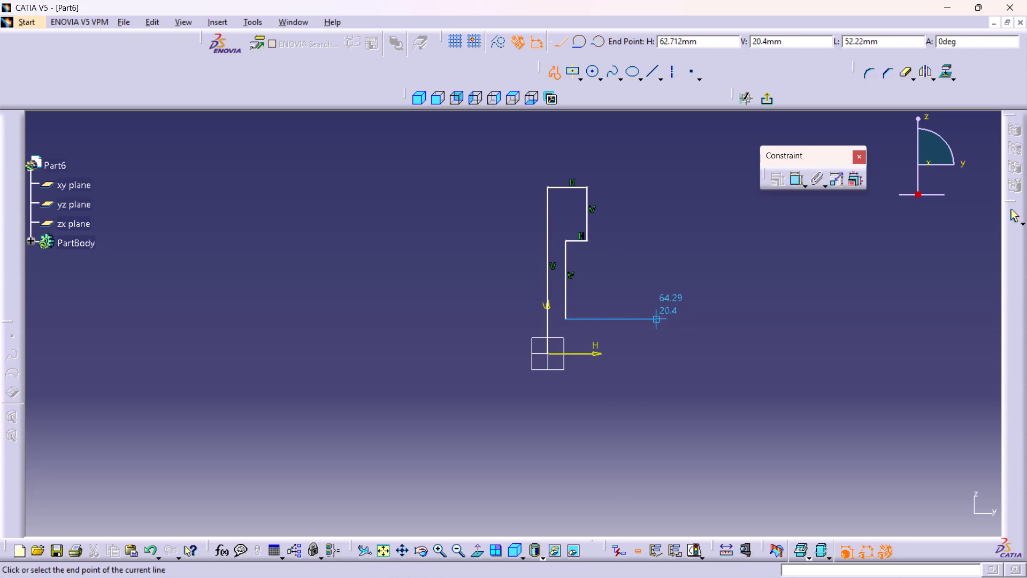
{"action": "left_click", "coordinate": [653, 321]}
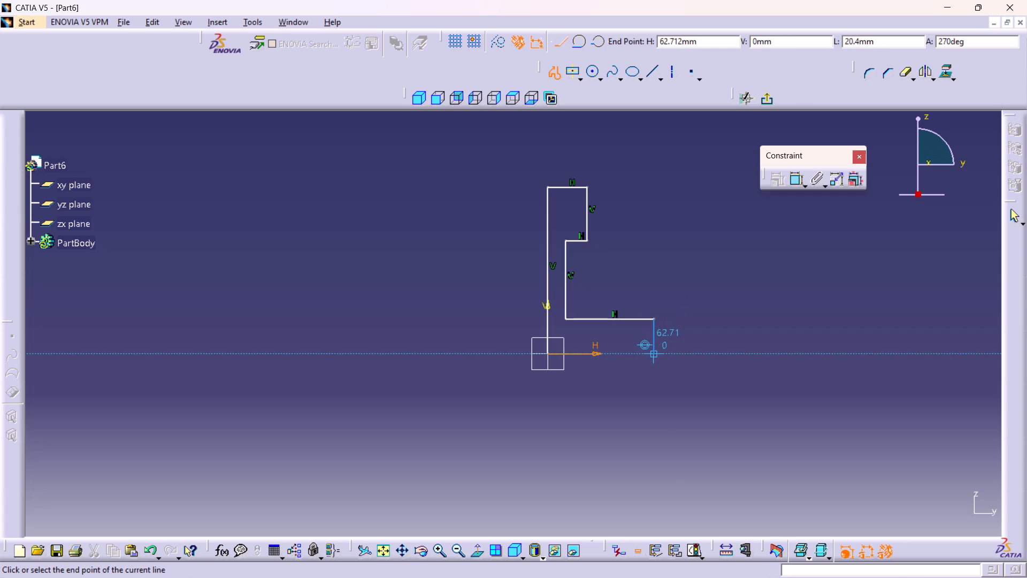
{"action": "left_click", "coordinate": [652, 353]}
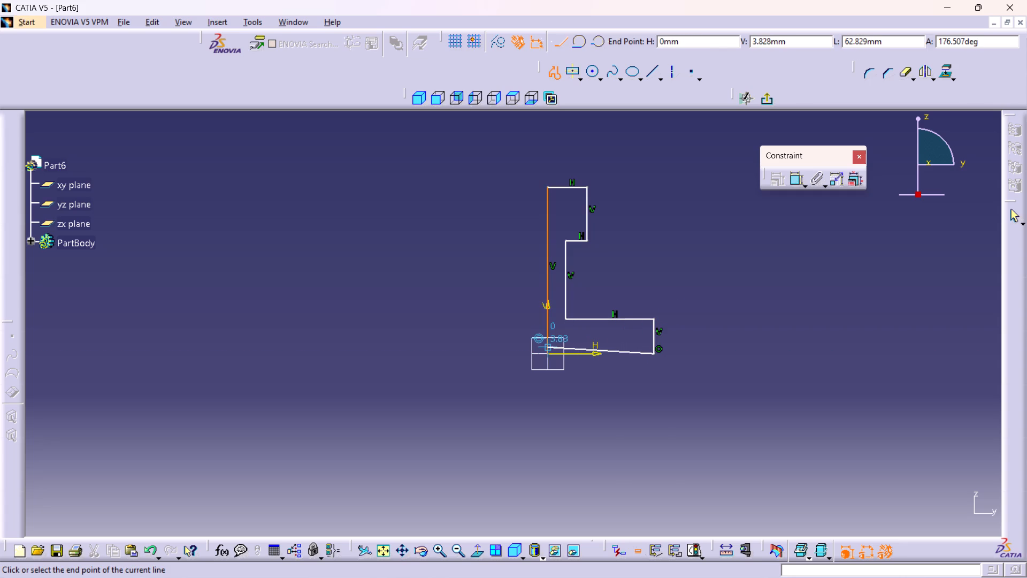
{"action": "left_click", "coordinate": [547, 354]}
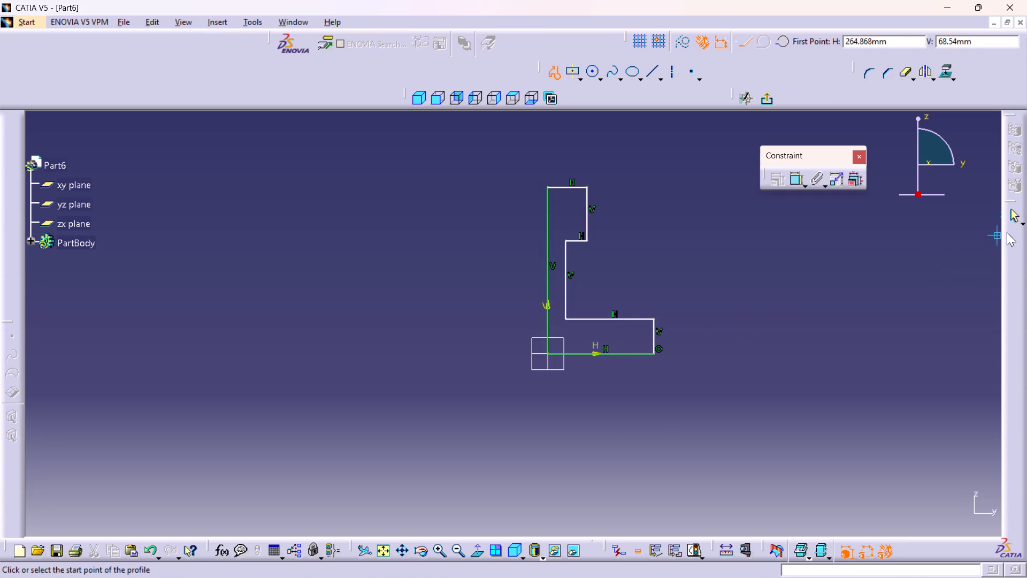
{"action": "left_click", "coordinate": [1011, 213]}
Dimension the profile's bottom horizontal edge below the sketch and set its length to 30 mm.
{"action": "middle_click_drag", "start_coordinate": [756, 285], "coordinate": [724, 306]}
{"action": "left_click", "coordinate": [673, 311]}
{"action": "middle_click_drag", "start_coordinate": [693, 283], "coordinate": [667, 294]}
{"action": "double_click", "coordinate": [800, 183]}
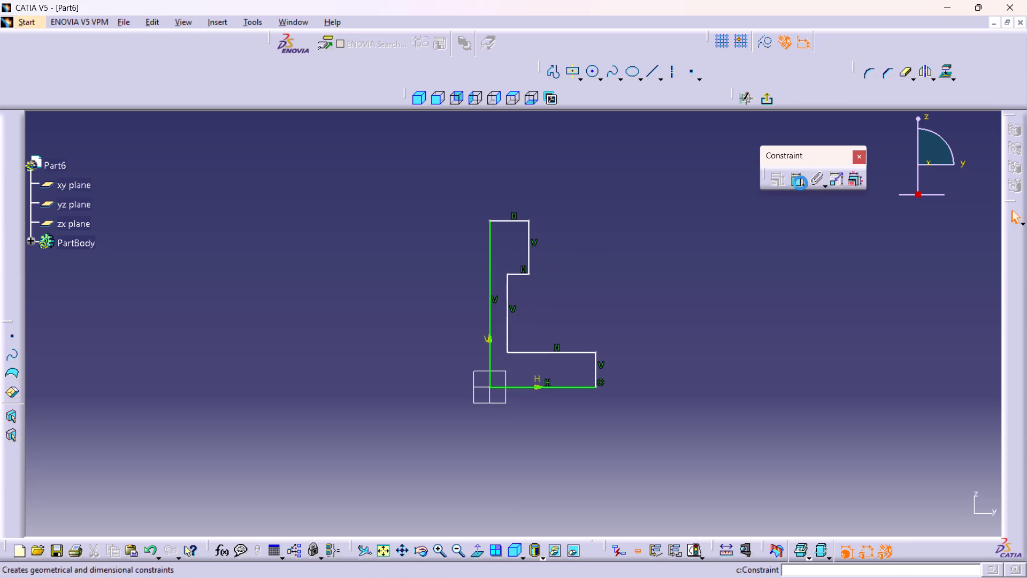
{"action": "middle_click_drag", "start_coordinate": [633, 329], "coordinate": [621, 275]}
{"action": "right_click", "coordinate": [633, 329]}
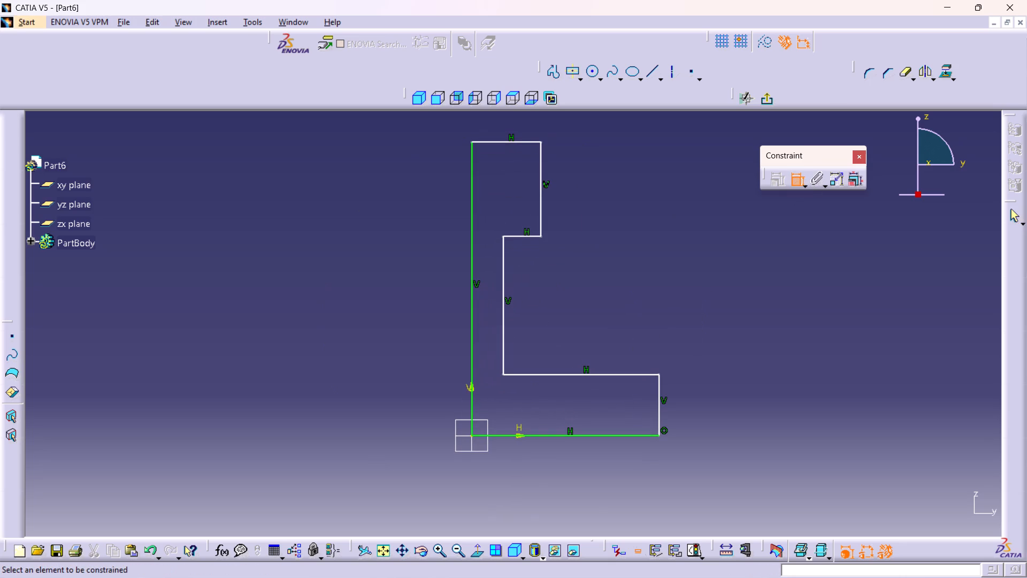
{"action": "middle_click_drag", "start_coordinate": [689, 329], "coordinate": [689, 329]}
{"action": "right_click", "coordinate": [689, 329]}
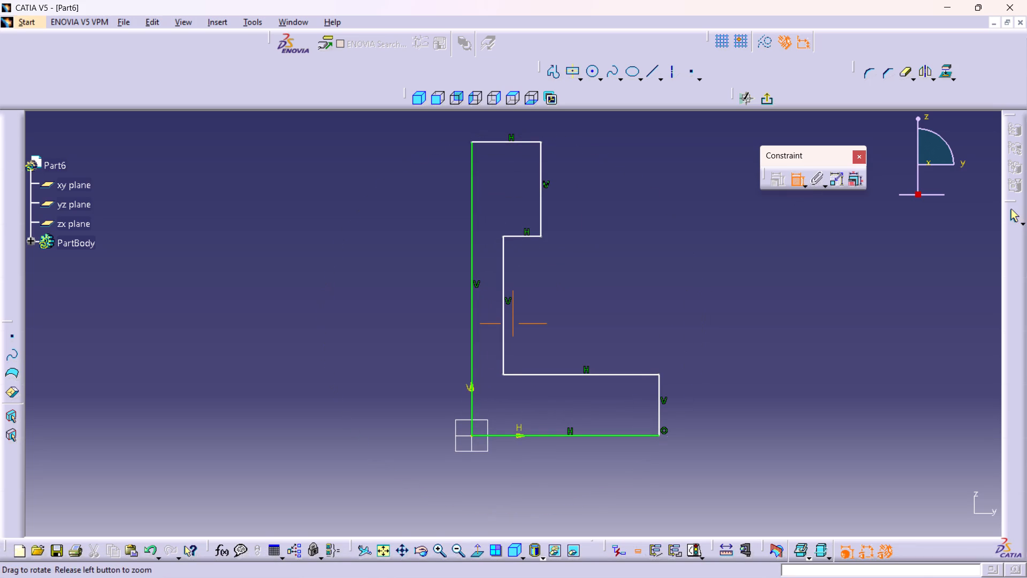
{"action": "middle_click_drag", "start_coordinate": [689, 329], "coordinate": [690, 335]}
{"action": "middle_click_drag", "start_coordinate": [635, 284], "coordinate": [625, 306]}
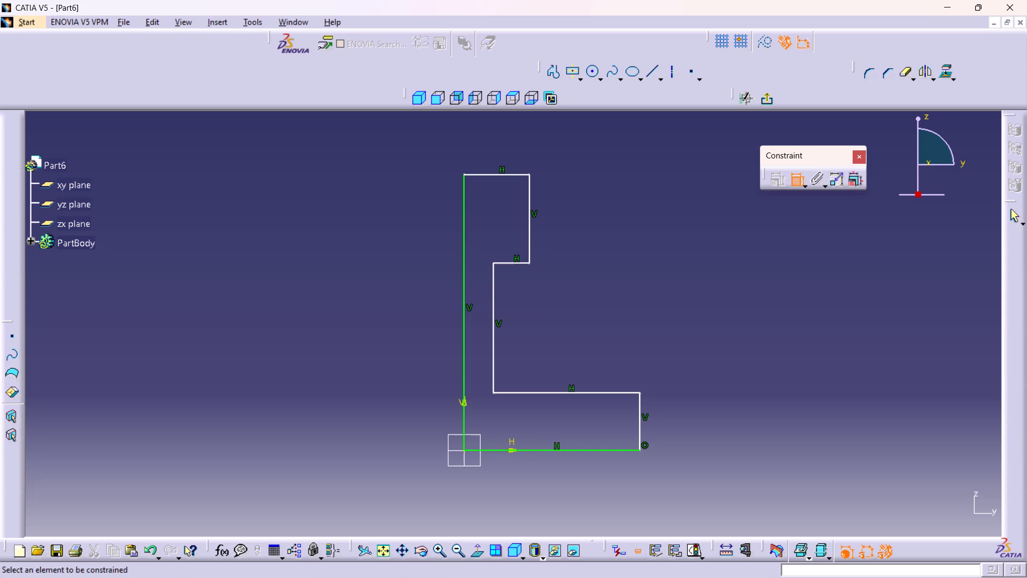
{"action": "left_click", "coordinate": [574, 450]}
{"action": "left_click", "coordinate": [574, 487]}
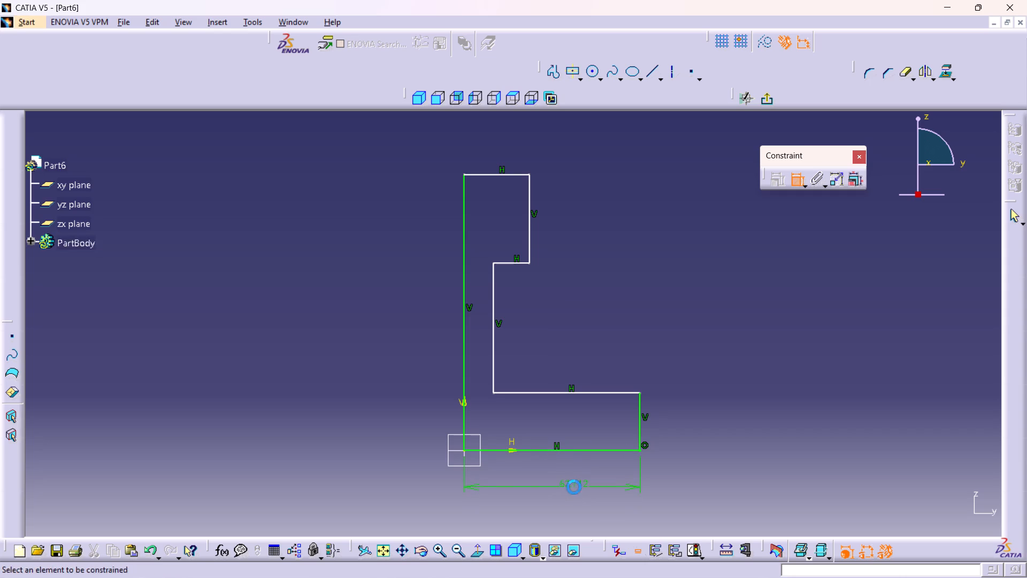
{"action": "double_click", "coordinate": [579, 481]}
{"action": "type", "text": "30"}
{"action": "key", "text": "Return"}
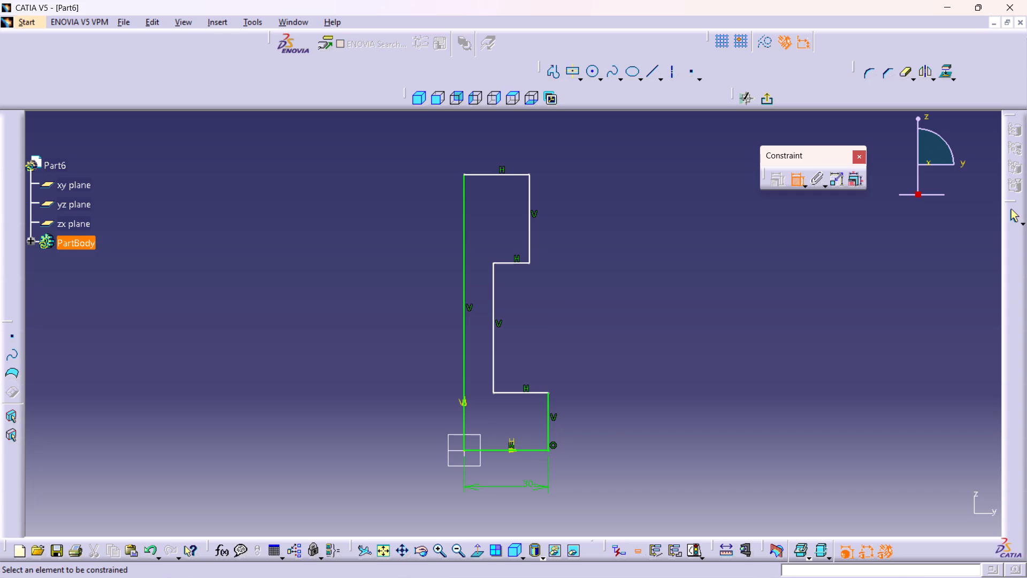
Dimension the recessed inner vertical edge between the two flanges and set its length to 55 mm.
{"action": "left_click", "coordinate": [493, 304]}
{"action": "left_click", "coordinate": [293, 340]}
{"action": "double_click", "coordinate": [297, 333]}
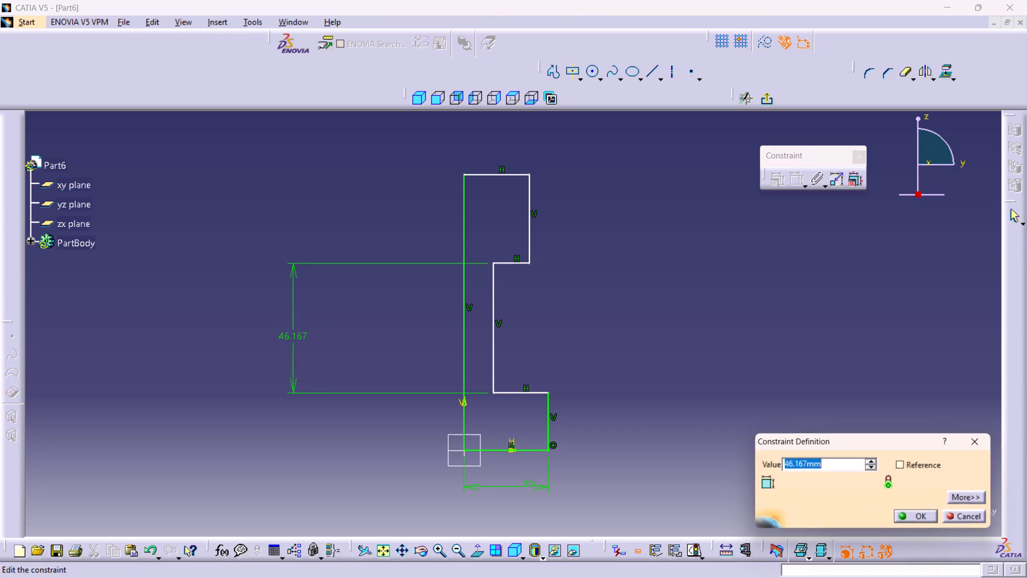
{"action": "type", "text": "55"}
{"action": "key", "text": "Return"}
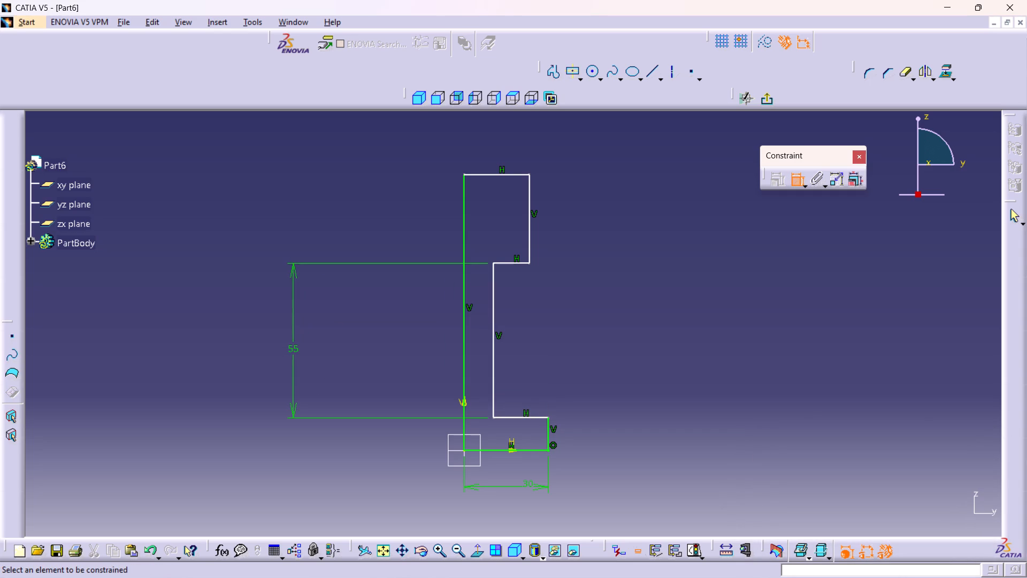
Dimension the profile's full-height vertical edge on the V axis, placing it outside the 55 mm dimension.
{"action": "left_click", "coordinate": [462, 290]}
{"action": "left_click", "coordinate": [462, 276]}
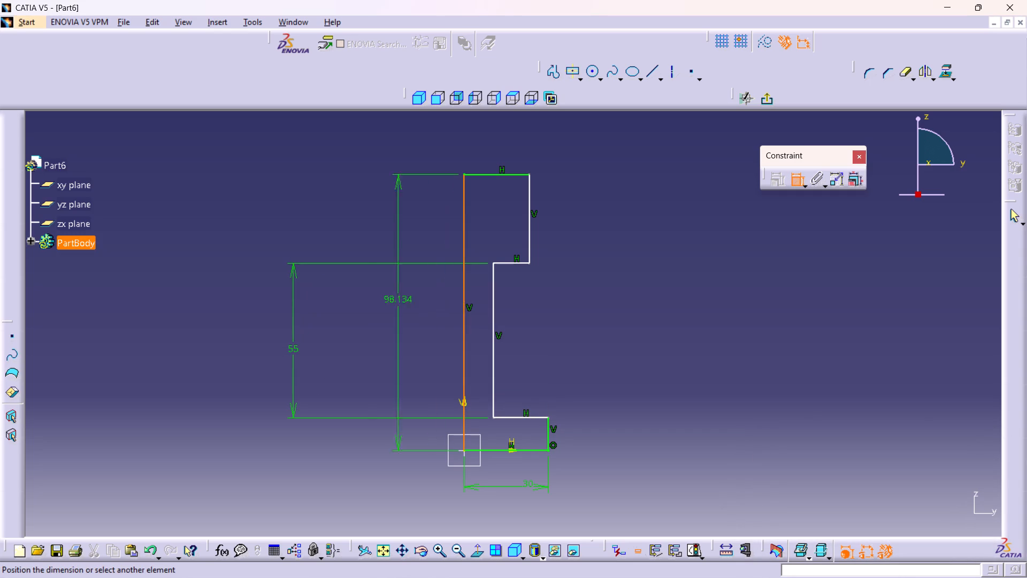
{"action": "left_click", "coordinate": [203, 317]}
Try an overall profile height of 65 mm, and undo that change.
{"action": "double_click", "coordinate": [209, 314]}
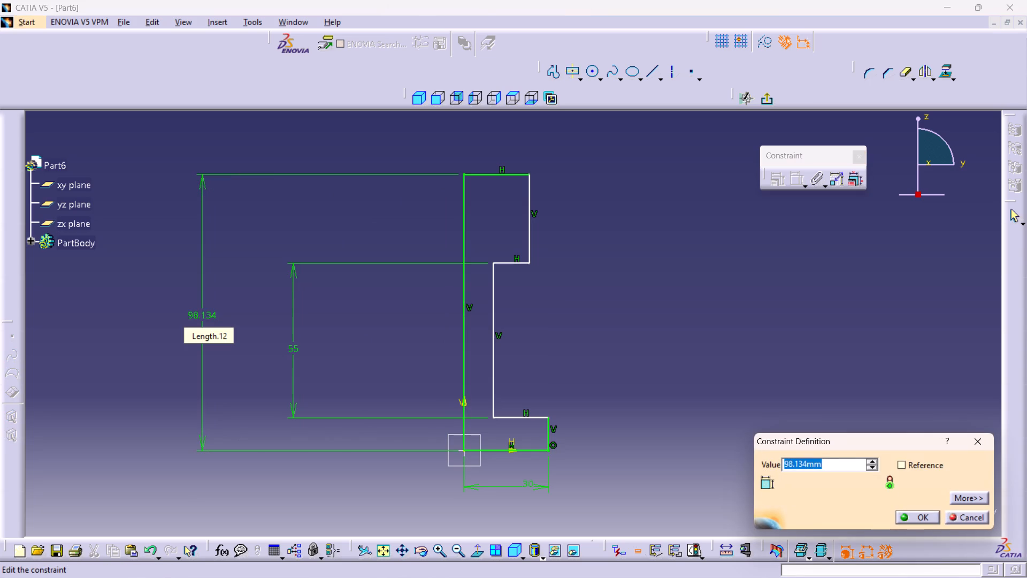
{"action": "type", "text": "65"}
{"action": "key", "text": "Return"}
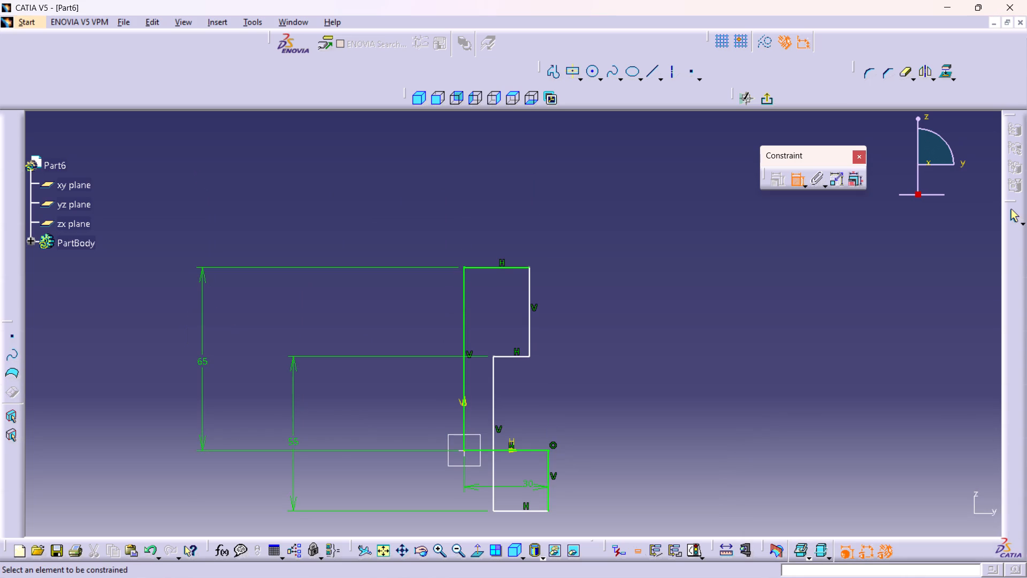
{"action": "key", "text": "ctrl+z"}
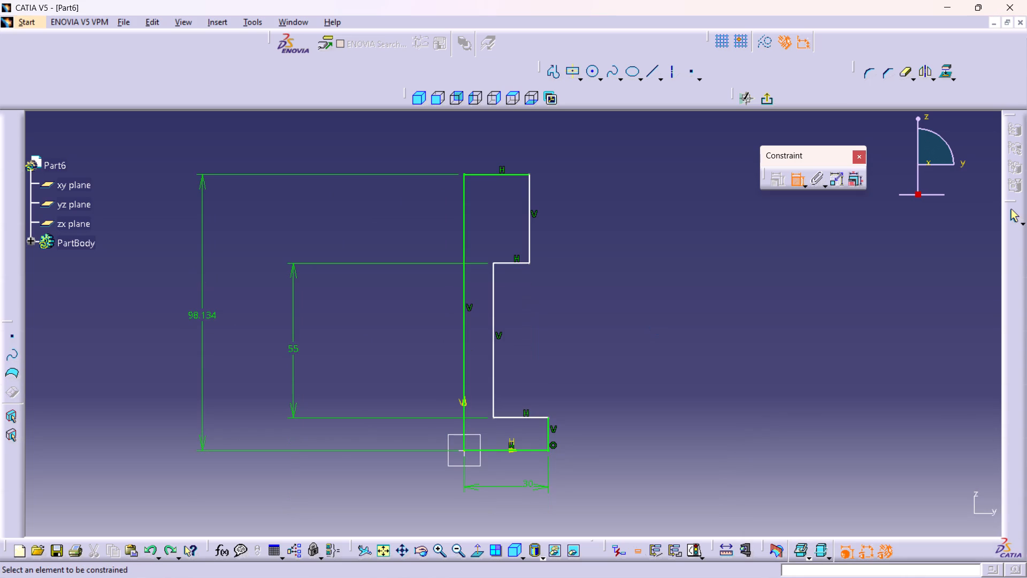
Dimension the bottom flange's short outer vertical edge, placing the dimension beside the profile.
{"action": "scroll", "coordinate": [602, 330], "scroll_direction": "up", "scroll_amount": 1}
{"action": "middle_click_drag", "start_coordinate": [602, 330], "coordinate": [599, 310]}
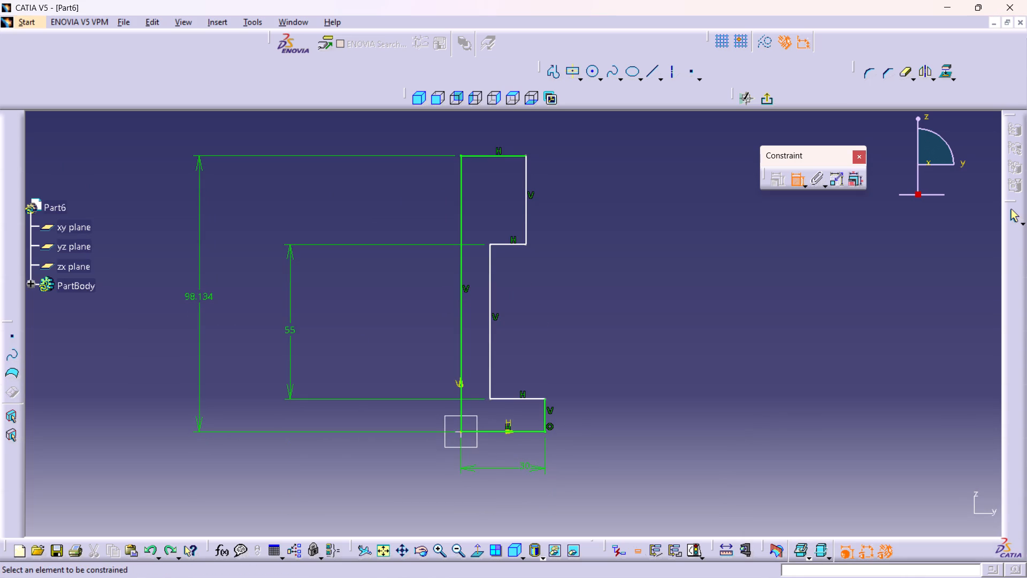
{"action": "middle_click_drag", "start_coordinate": [608, 380], "coordinate": [612, 366]}
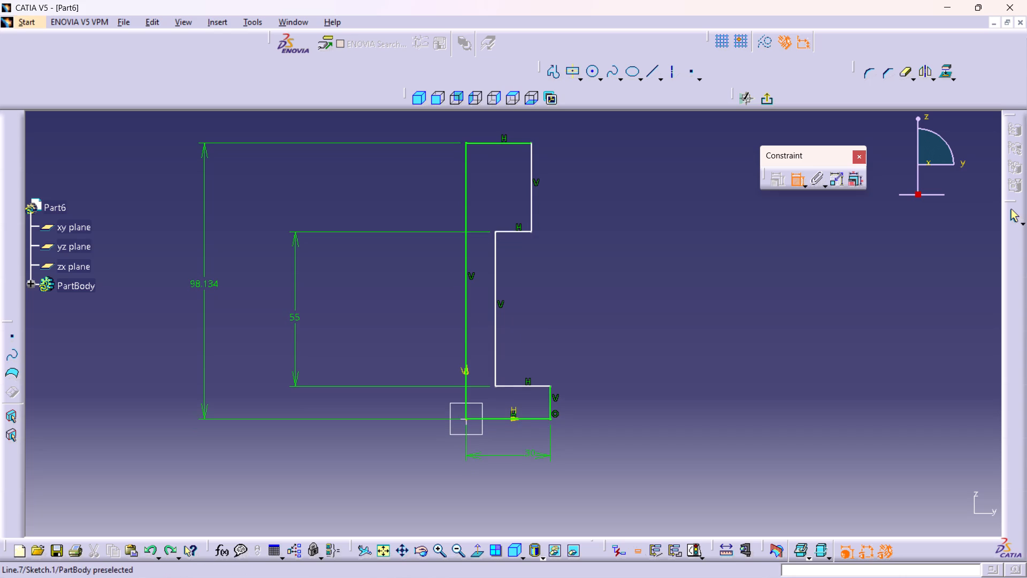
{"action": "left_click_drag", "start_coordinate": [548, 404], "coordinate": [554, 404]}
{"action": "left_click", "coordinate": [615, 402]}
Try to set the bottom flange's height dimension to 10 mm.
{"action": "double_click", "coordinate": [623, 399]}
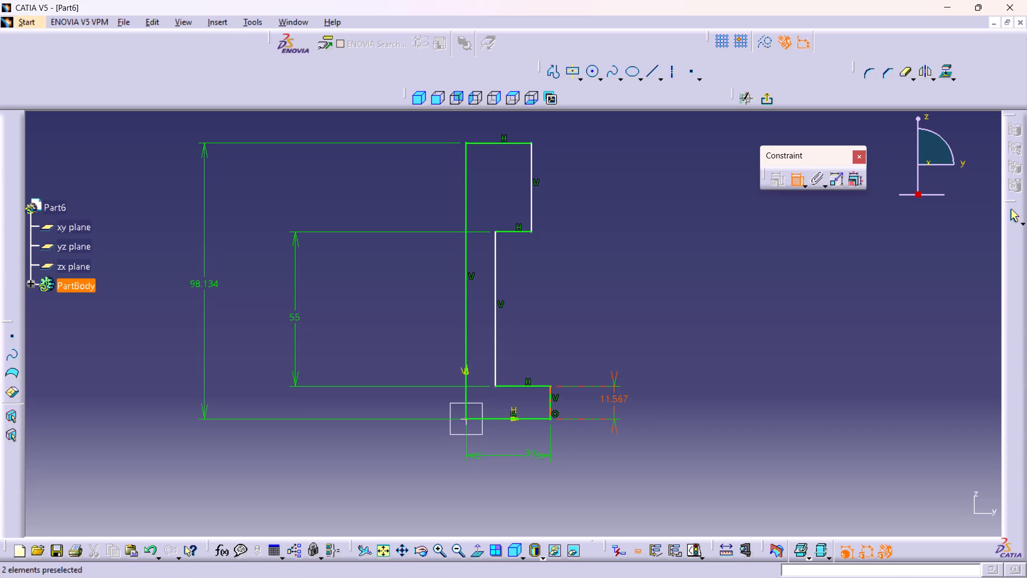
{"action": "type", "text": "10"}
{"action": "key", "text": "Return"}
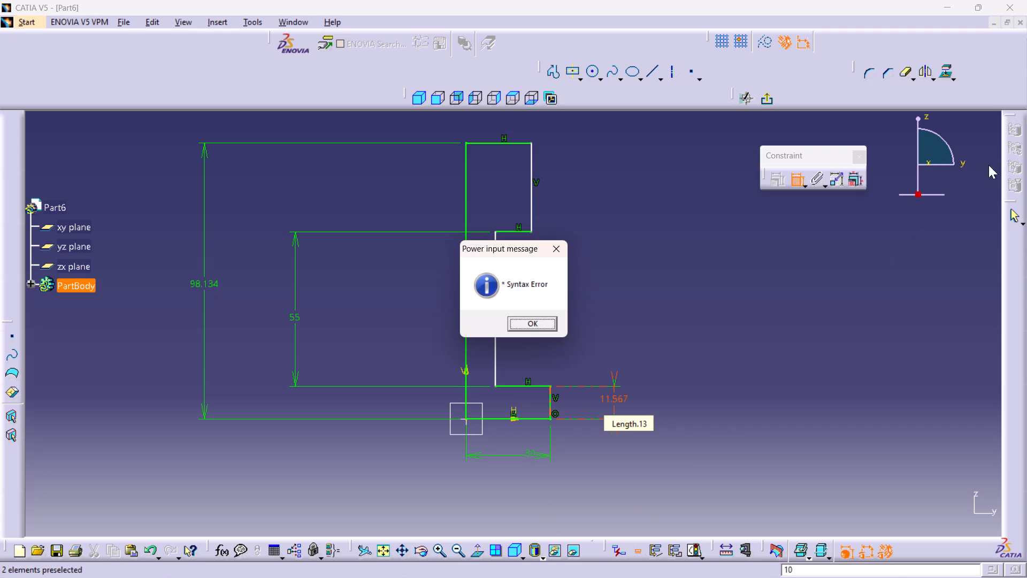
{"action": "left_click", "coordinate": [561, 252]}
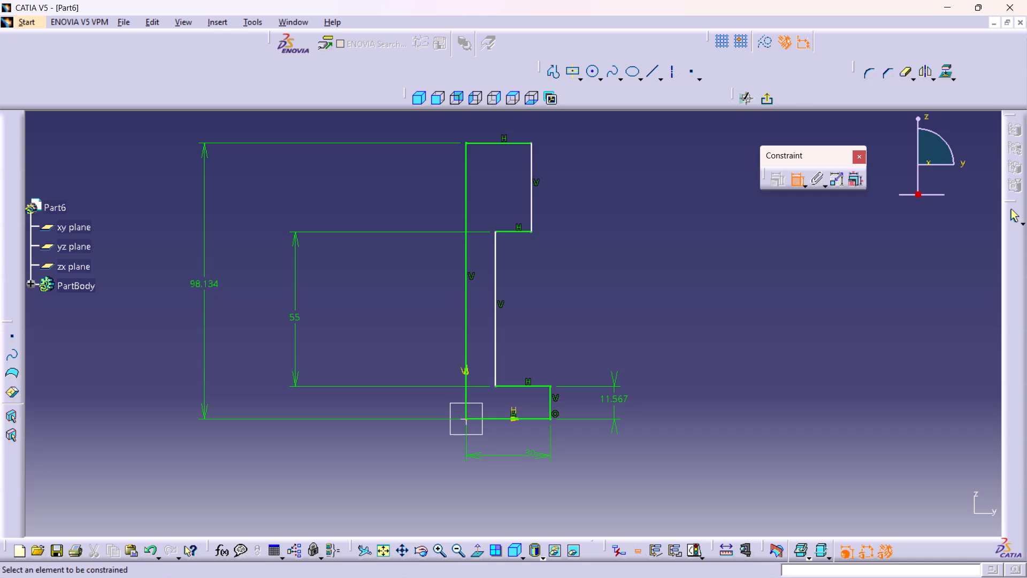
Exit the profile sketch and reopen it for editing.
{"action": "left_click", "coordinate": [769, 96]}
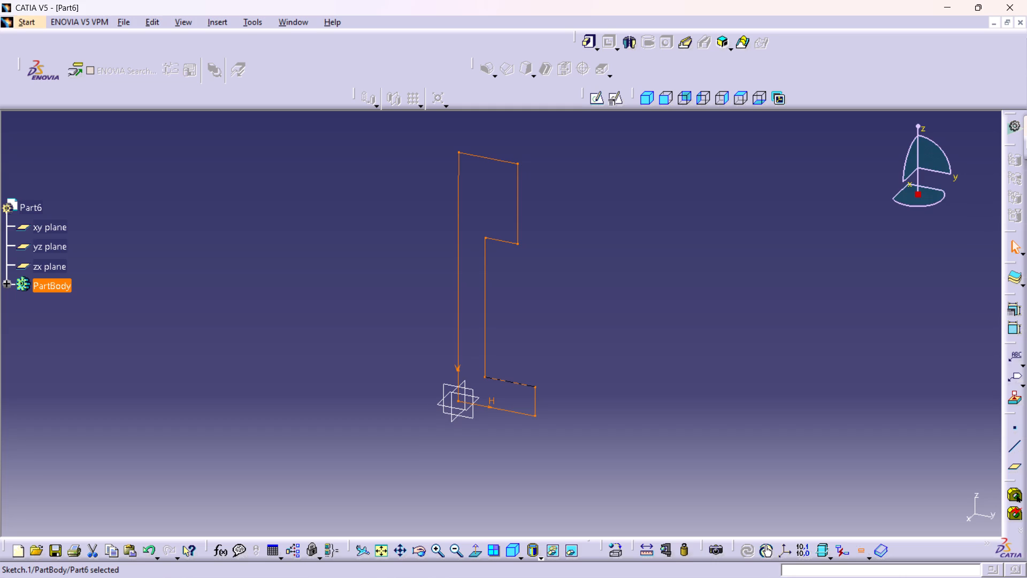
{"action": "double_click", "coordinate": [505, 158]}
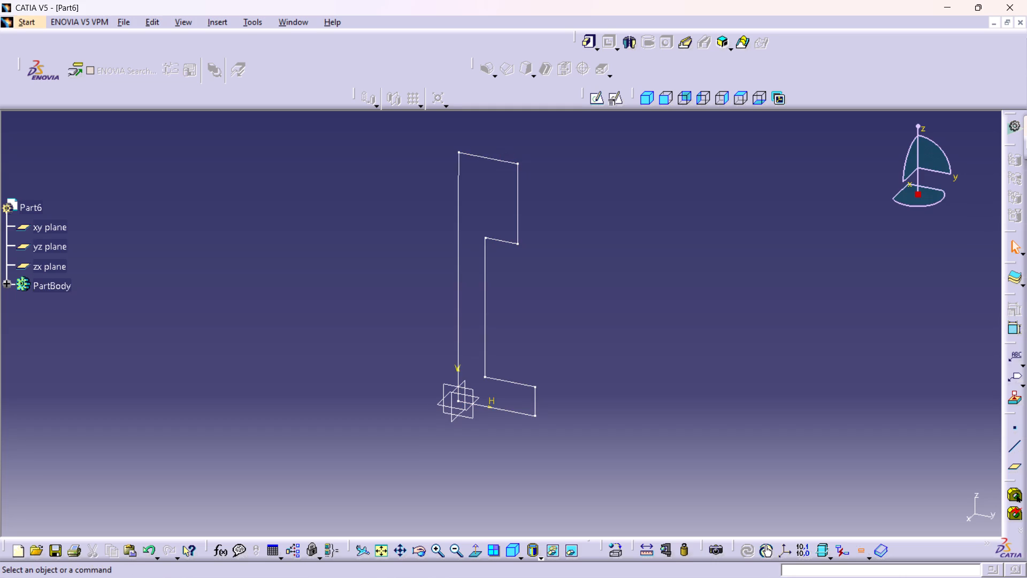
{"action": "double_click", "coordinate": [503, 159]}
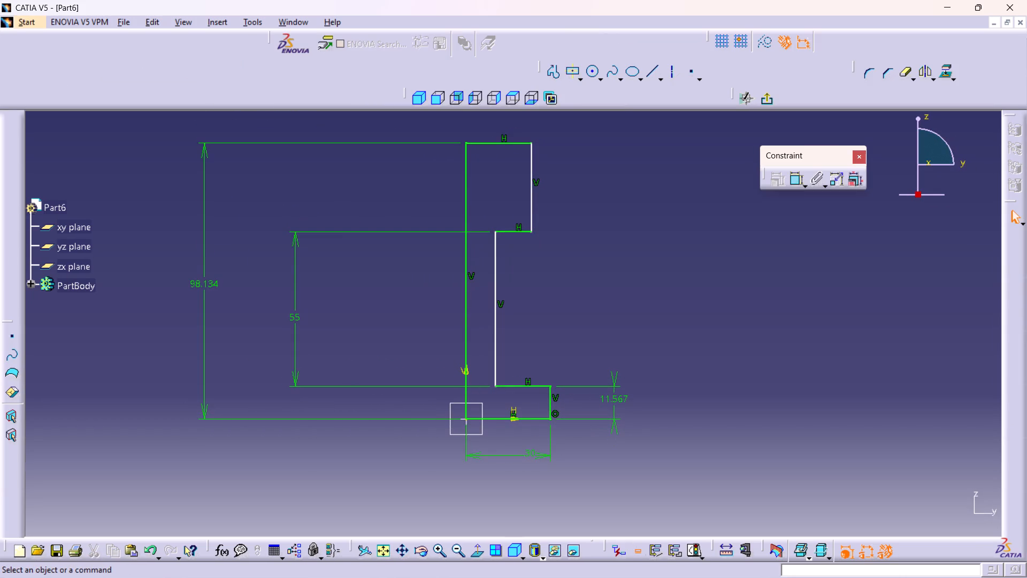
Set the bottom flange's height dimension to 10 mm.
{"action": "middle_click_drag", "start_coordinate": [630, 247], "coordinate": [640, 285]}
{"action": "right_click", "coordinate": [630, 247]}
{"action": "double_click", "coordinate": [587, 370]}
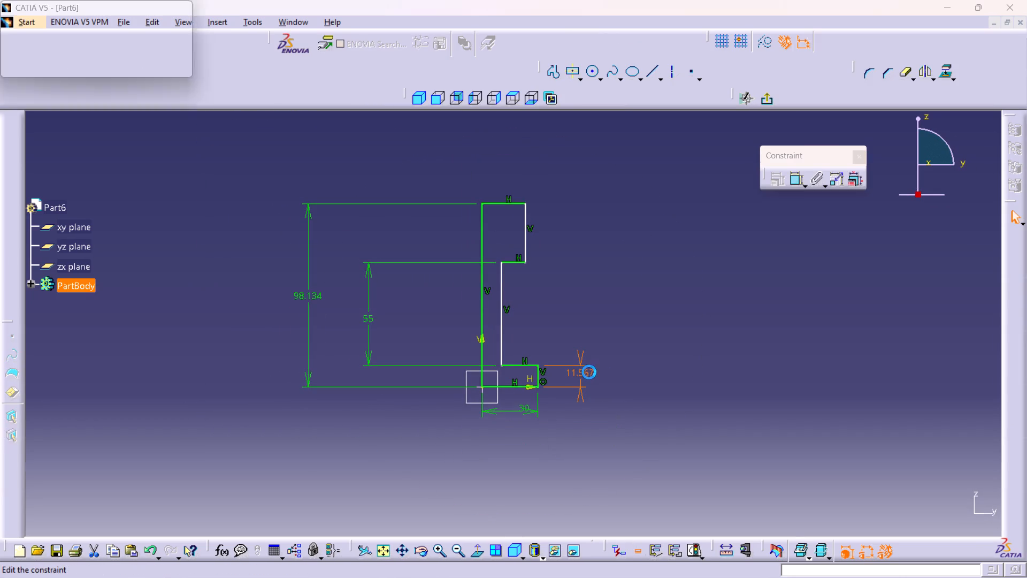
{"action": "type", "text": "10"}
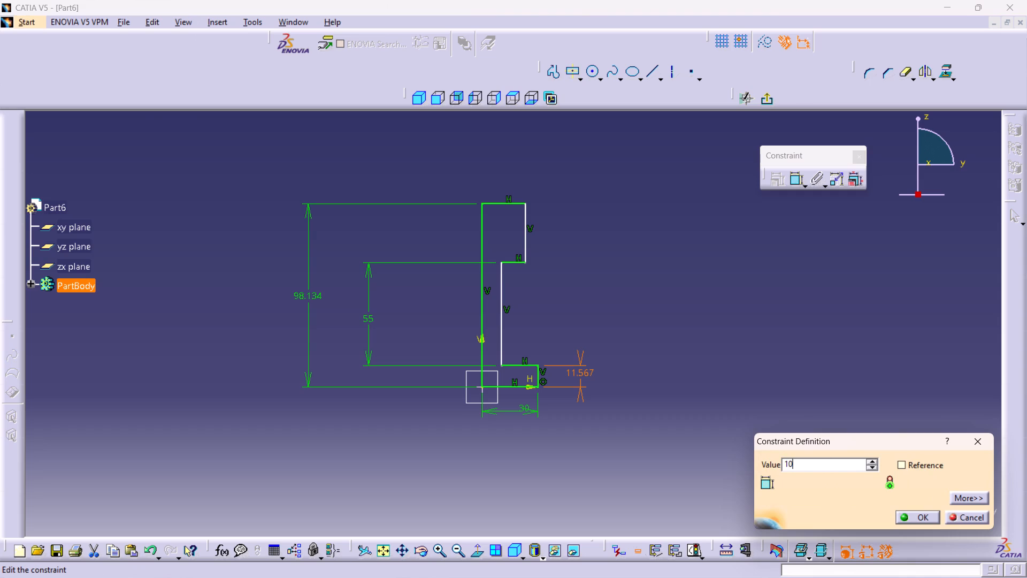
{"action": "key", "text": "Return"}
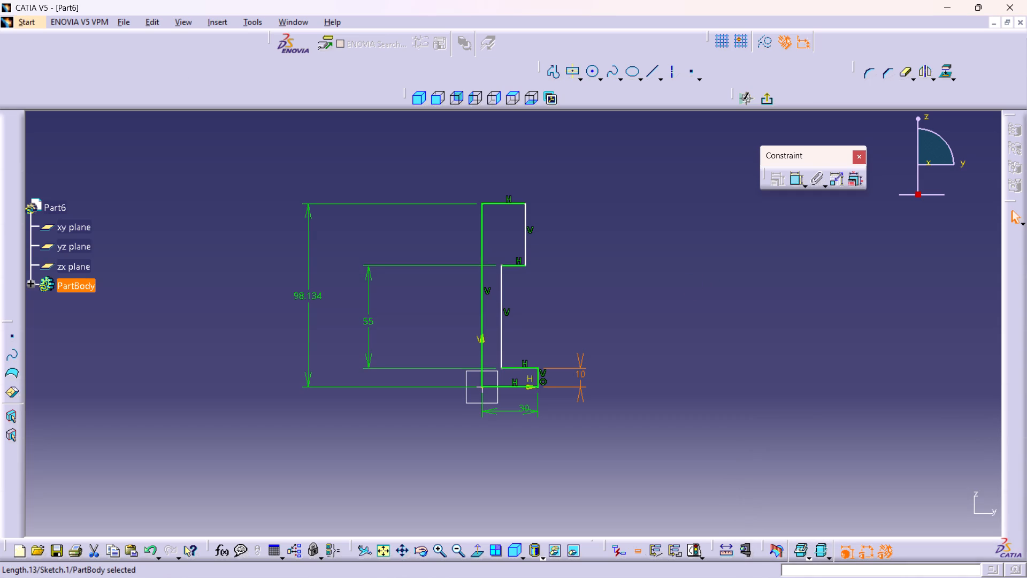
Dimension the top flange's outer vertical edge beside the profile and set its length to 20 mm.
{"action": "scroll", "coordinate": [560, 268], "scroll_direction": "up", "scroll_amount": 1}
{"action": "middle_click_drag", "start_coordinate": [560, 268], "coordinate": [572, 246]}
{"action": "left_click", "coordinate": [539, 206]}
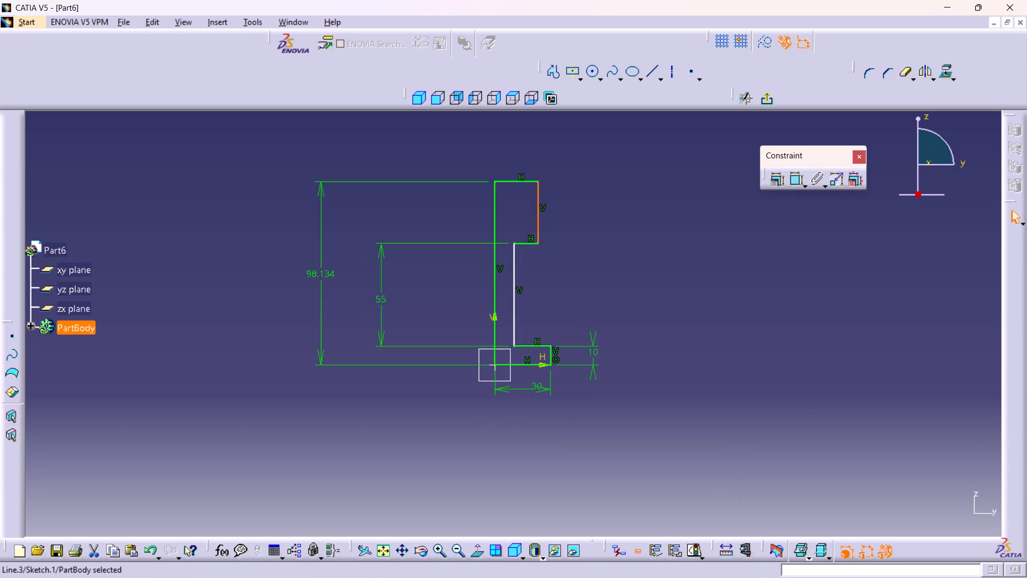
{"action": "double_click", "coordinate": [795, 180]}
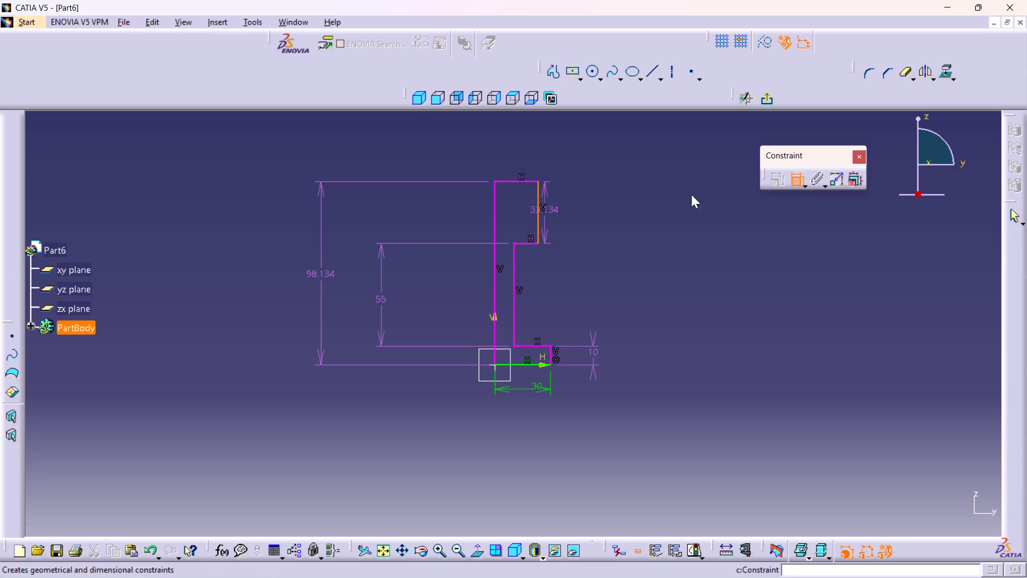
{"action": "left_click", "coordinate": [594, 215]}
{"action": "double_click", "coordinate": [597, 209]}
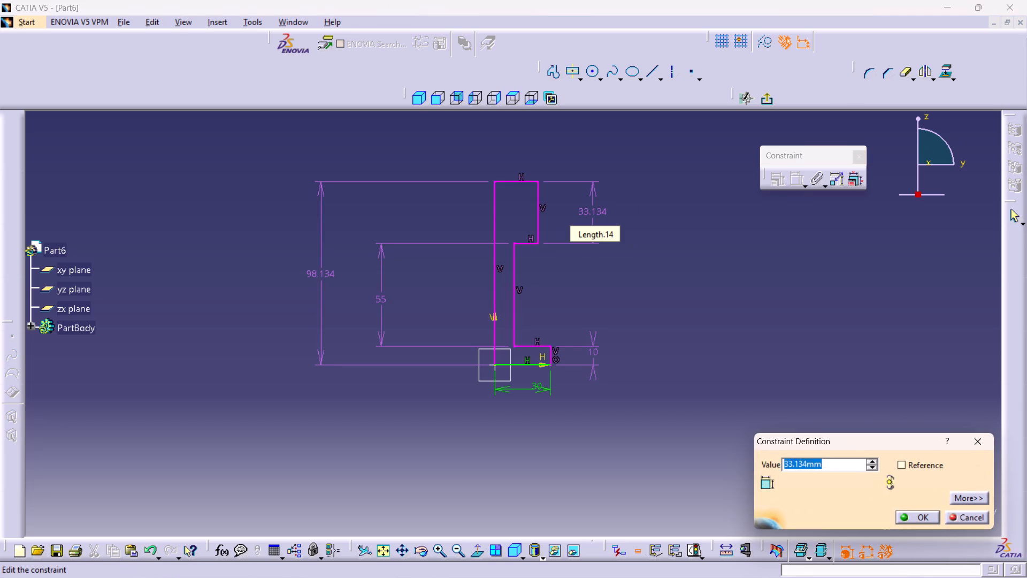
{"action": "type", "text": "20"}
{"action": "key", "text": "Return"}
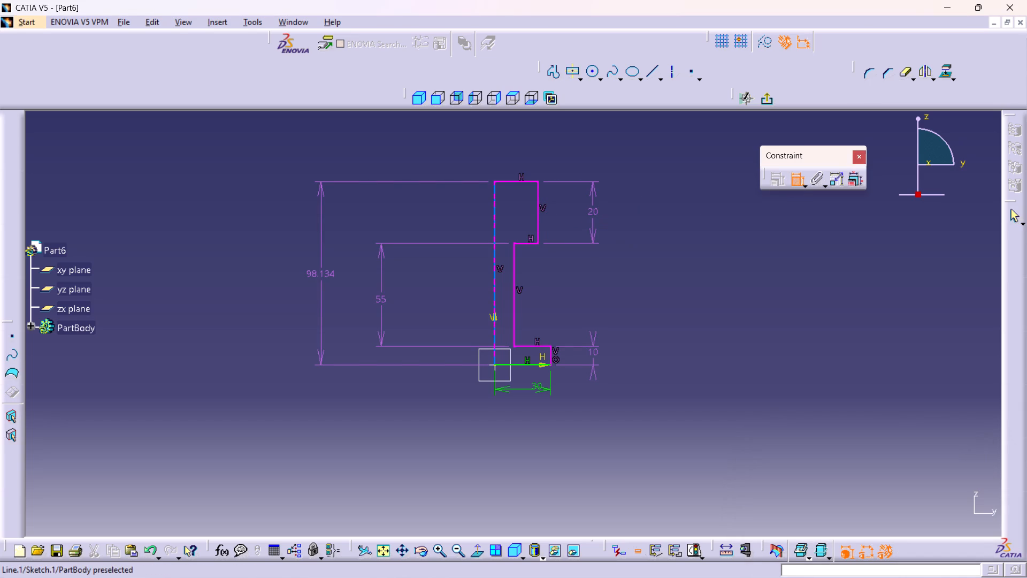
Delete the overall height dimension on the profile's long back edge.
{"action": "left_click", "coordinate": [313, 273]}
{"action": "left_click", "coordinate": [317, 273]}
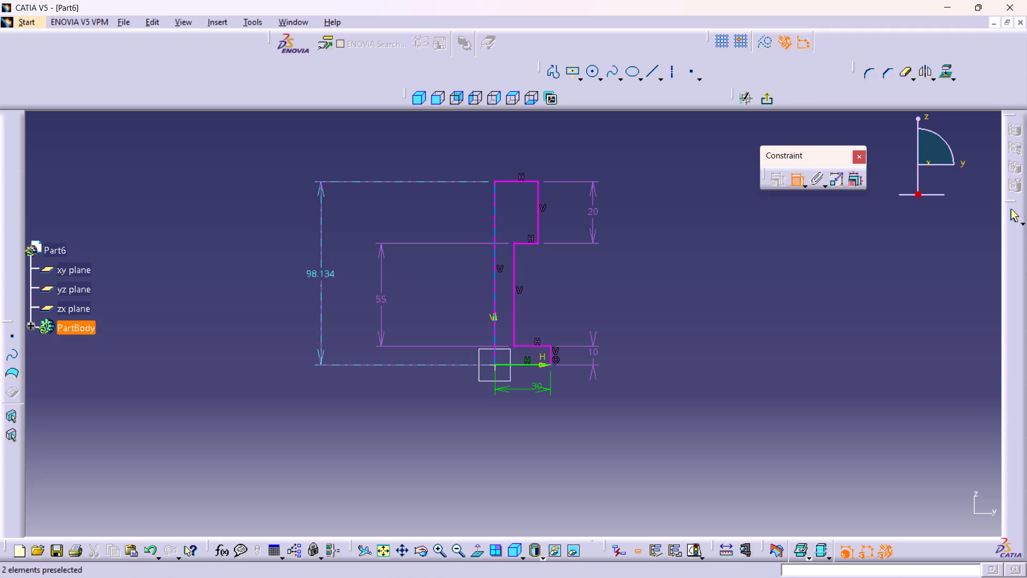
{"action": "right_click", "coordinate": [317, 273]}
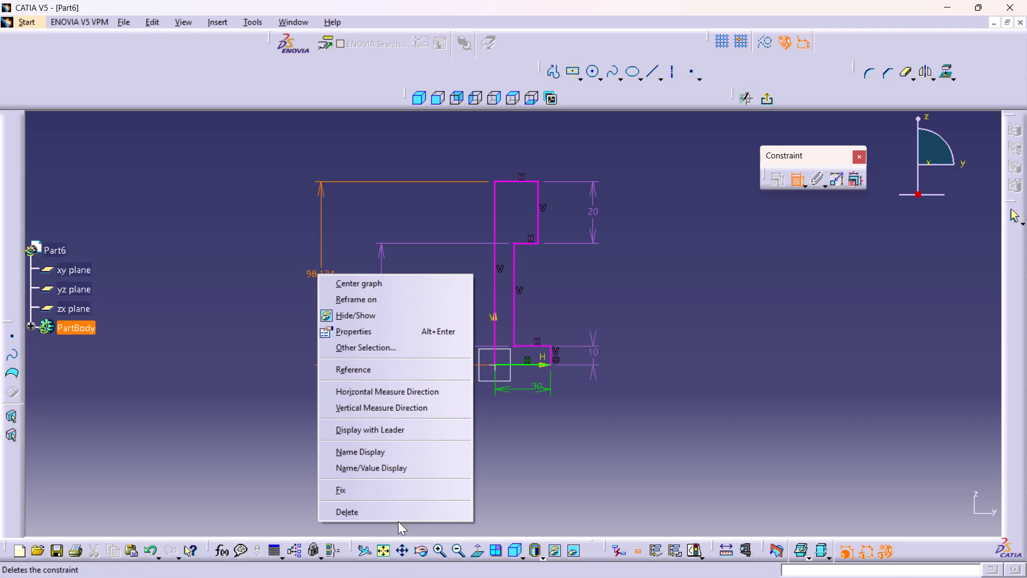
{"action": "left_click", "coordinate": [408, 513]}
{"action": "middle_click_drag", "start_coordinate": [701, 262], "coordinate": [698, 277]}
{"action": "right_click", "coordinate": [701, 262]}
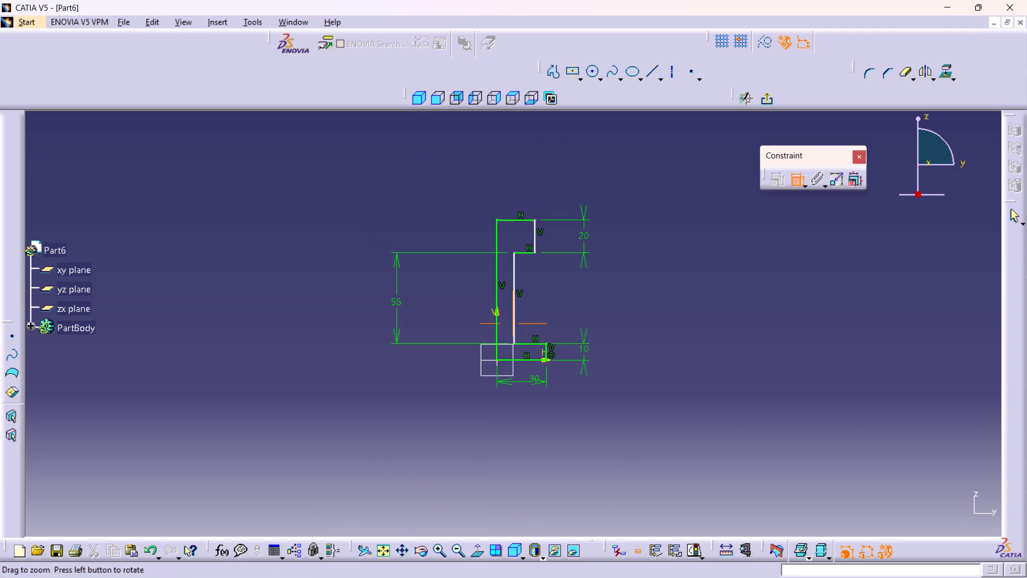
{"action": "middle_click_drag", "start_coordinate": [698, 277], "coordinate": [685, 222]}
{"action": "middle_click", "coordinate": [654, 284]}
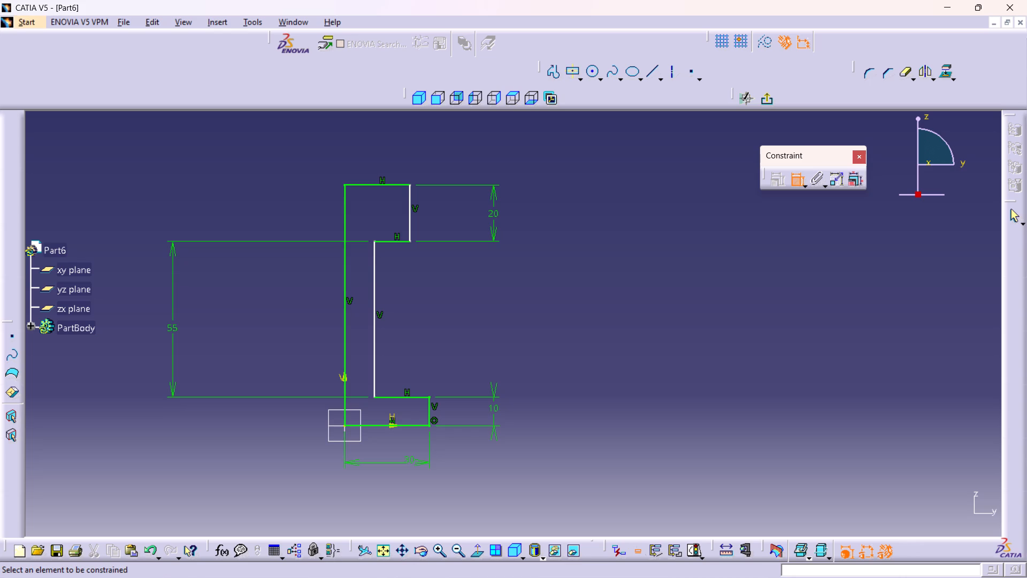
Dimension the overall height between the profile's bottom and top edges, and place it outside the recess height dimension.
{"action": "middle_click_drag", "start_coordinate": [457, 316], "coordinate": [504, 309]}
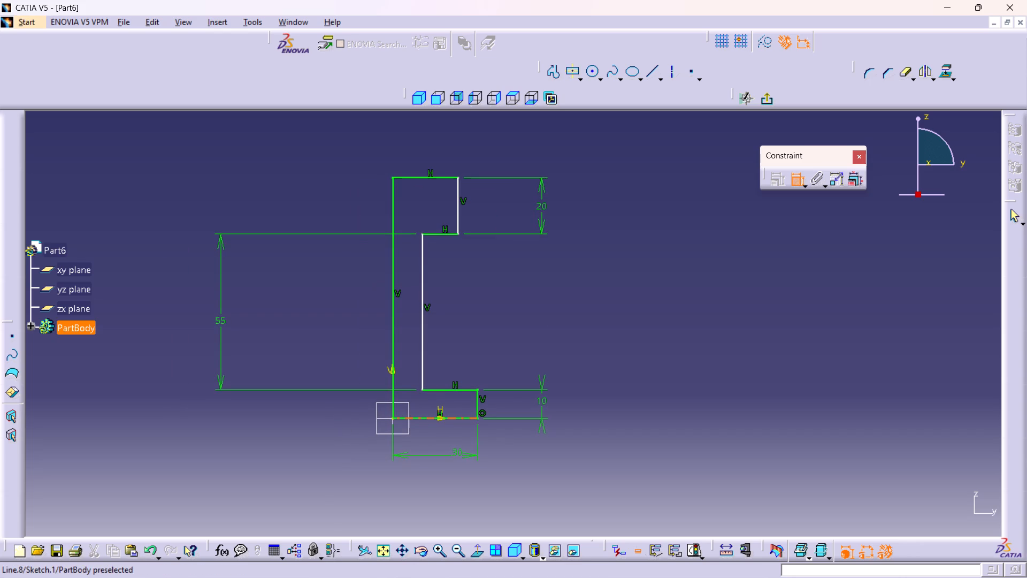
{"action": "left_click", "coordinate": [420, 419]}
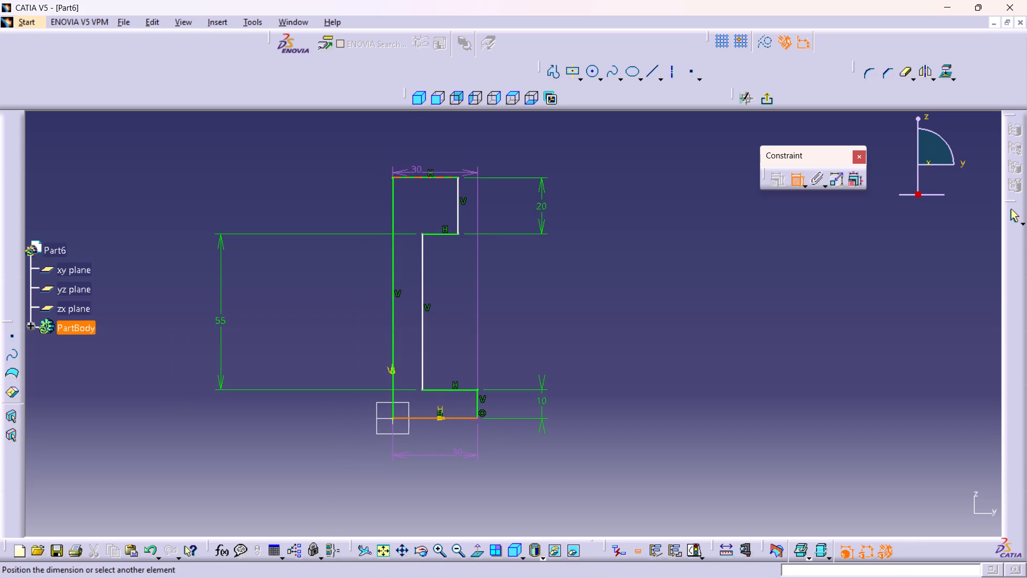
{"action": "left_click", "coordinate": [415, 177]}
{"action": "left_click", "coordinate": [281, 267]}
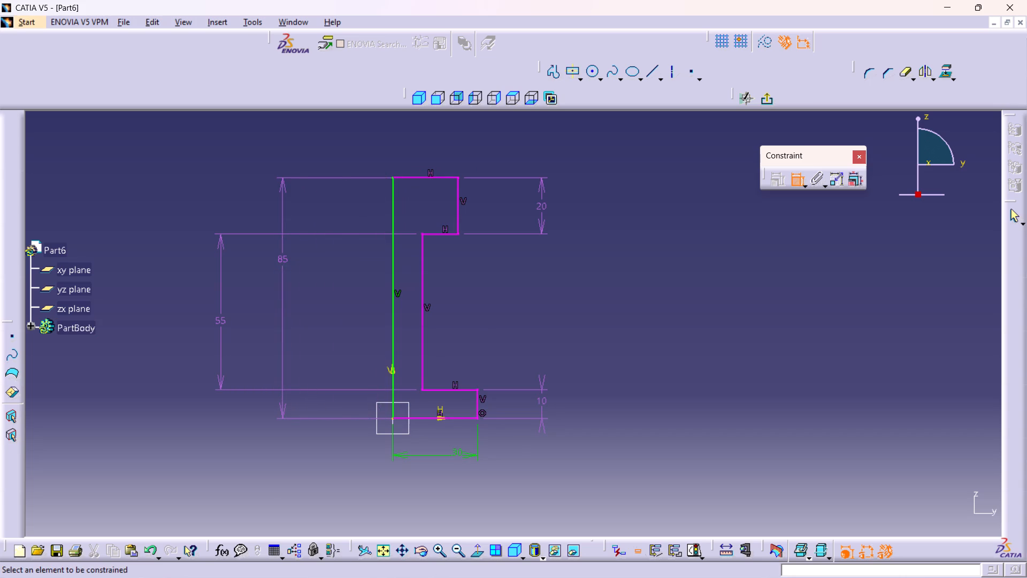
{"action": "left_click_drag", "start_coordinate": [285, 261], "coordinate": [221, 282]}
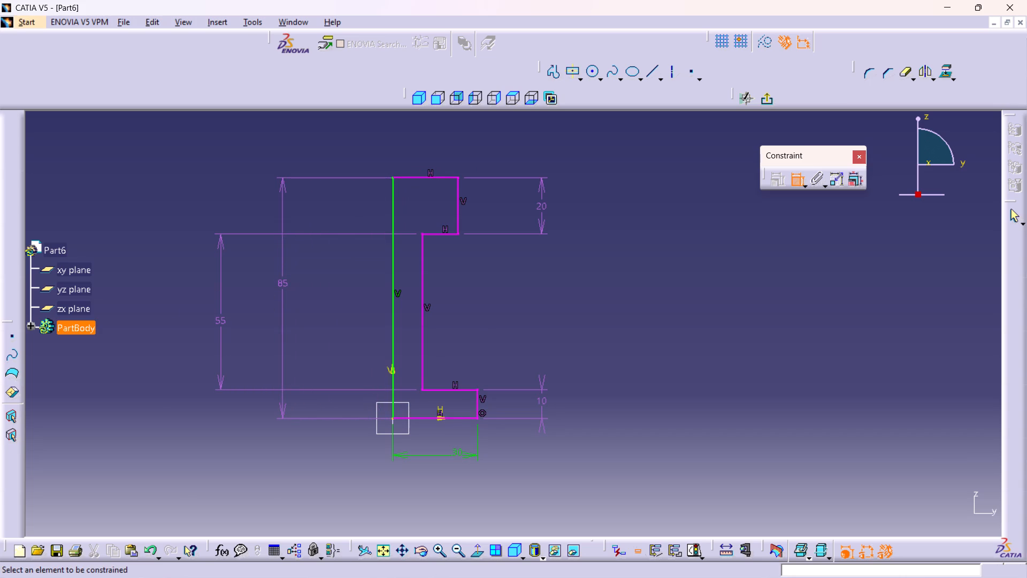
{"action": "left_click_drag", "start_coordinate": [285, 186], "coordinate": [166, 231]}
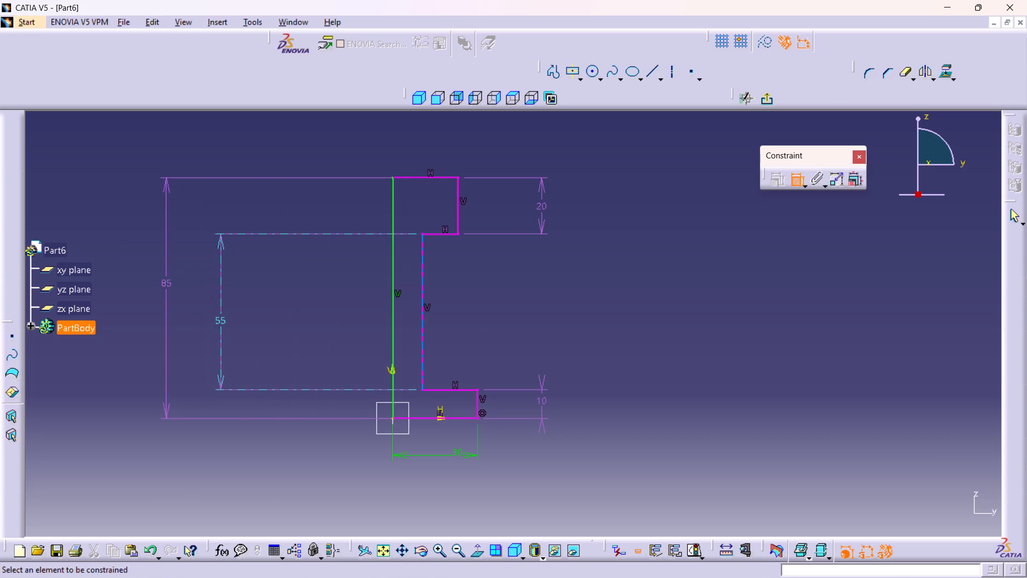
Delete the 55 mm dimension of the recess between the two flanges.
{"action": "left_click", "coordinate": [218, 297]}
{"action": "right_click", "coordinate": [218, 297]}
{"action": "left_click", "coordinate": [240, 535]}
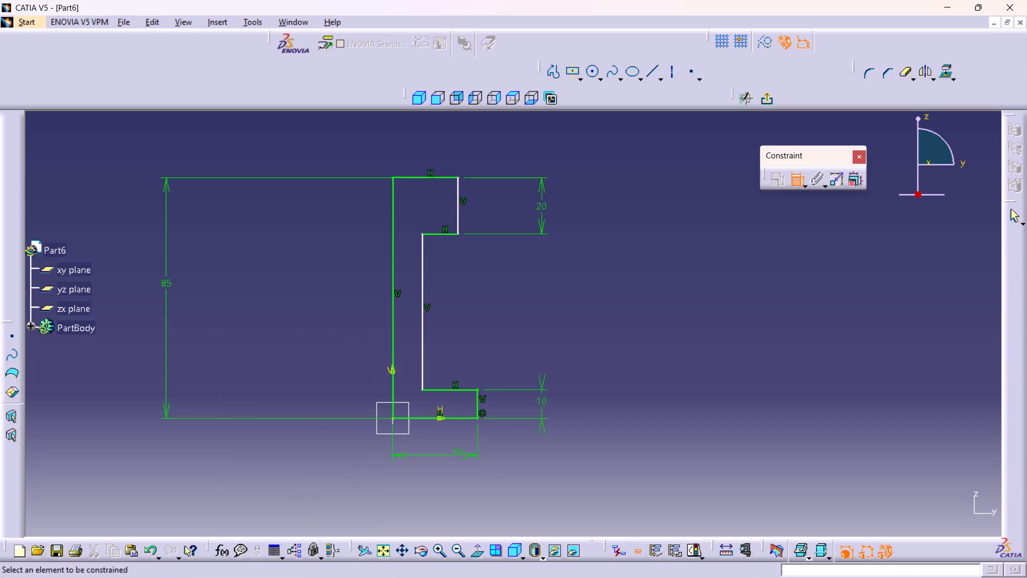
Open the overall height dimension's definition and close it.
{"action": "middle_click_drag", "start_coordinate": [282, 385], "coordinate": [359, 387]}
{"action": "double_click", "coordinate": [243, 284]}
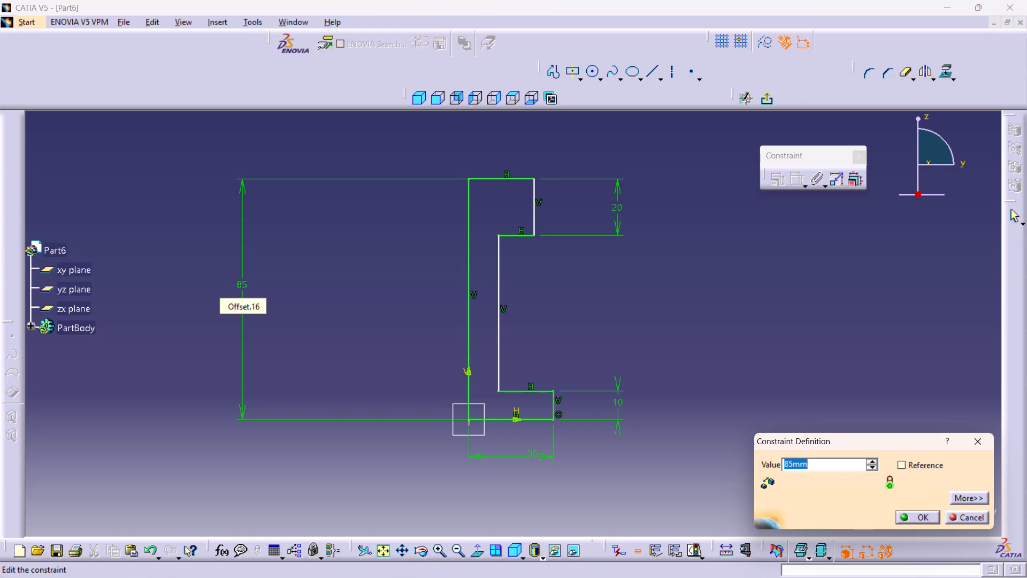
{"action": "left_click", "coordinate": [977, 443]}
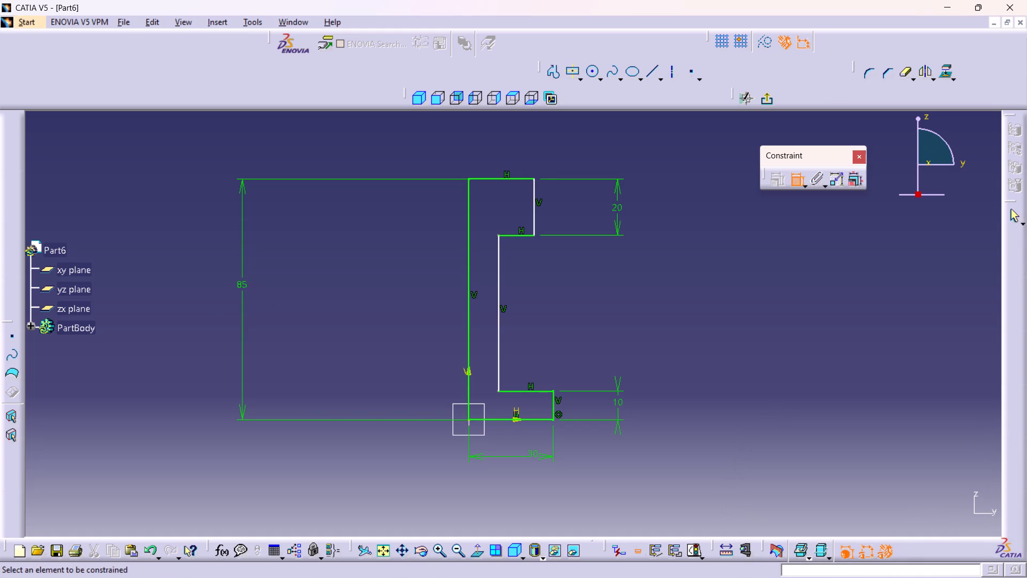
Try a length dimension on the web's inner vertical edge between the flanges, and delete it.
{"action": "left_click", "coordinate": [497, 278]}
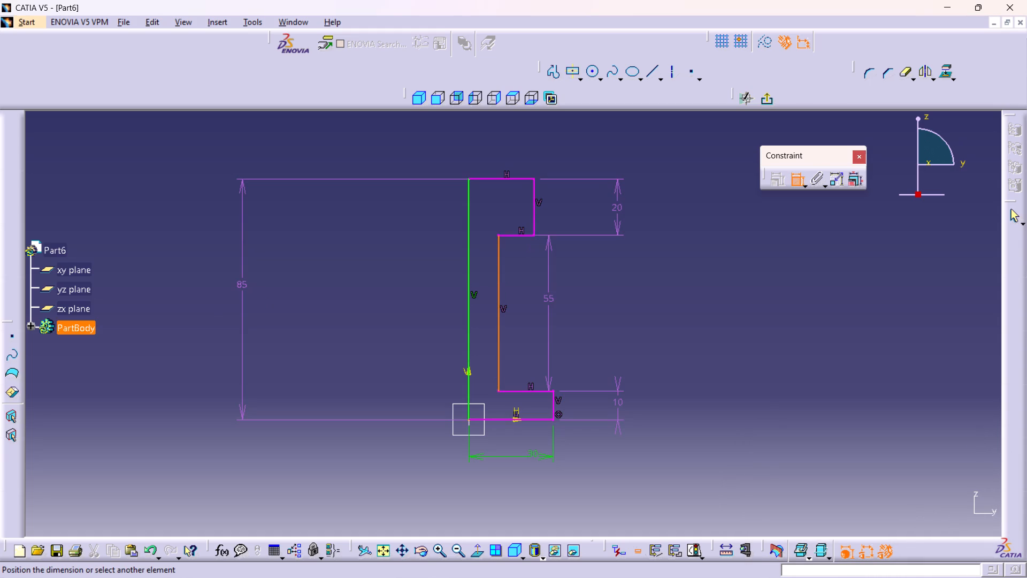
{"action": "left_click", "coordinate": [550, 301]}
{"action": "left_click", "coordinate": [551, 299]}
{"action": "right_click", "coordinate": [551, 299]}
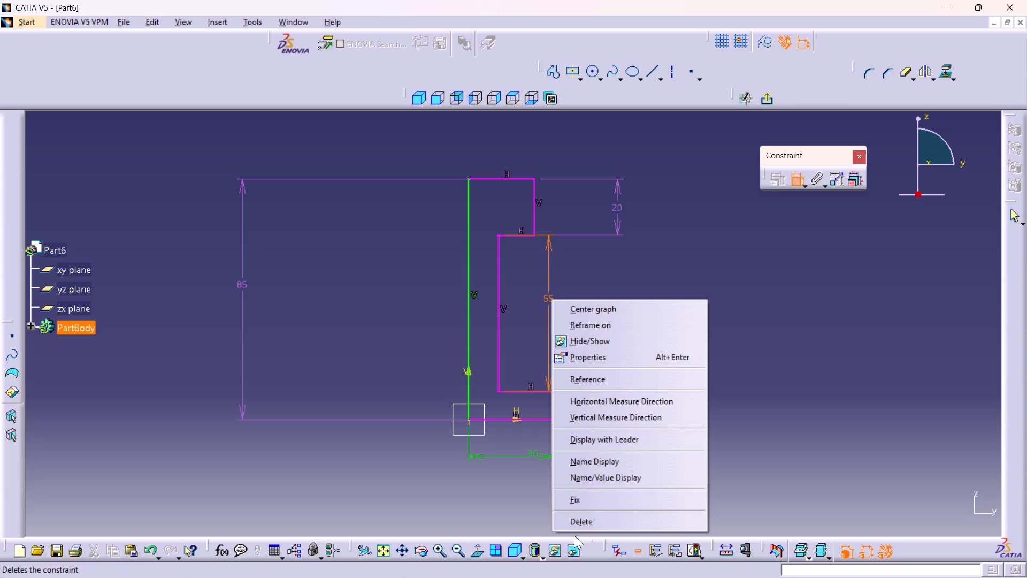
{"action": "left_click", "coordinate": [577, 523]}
Dimension the top flange's width from the long back edge to its outer edge, above the profile, and set it to 13 mm.
{"action": "middle_click_drag", "start_coordinate": [638, 325], "coordinate": [650, 396]}
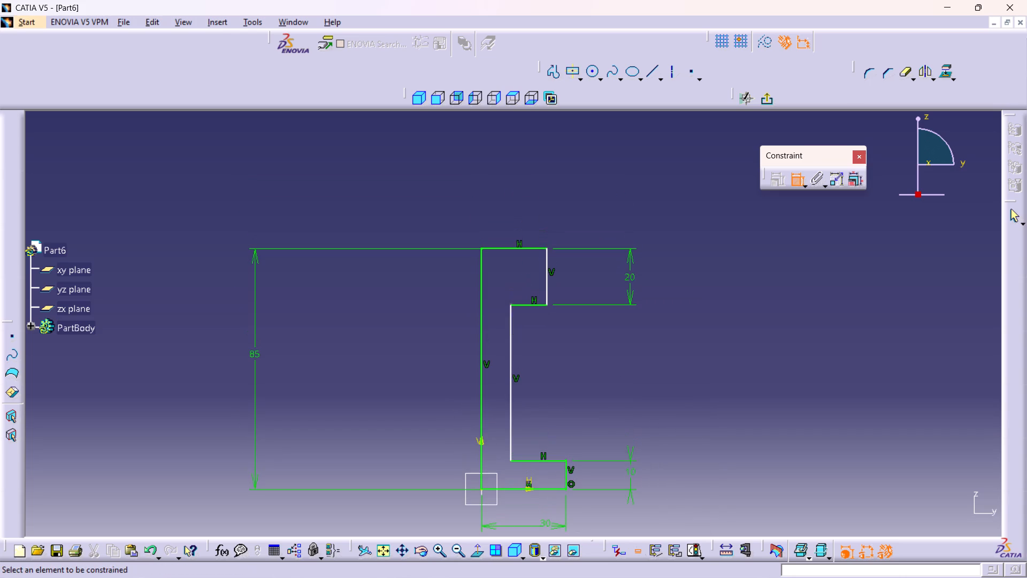
{"action": "middle_click_drag", "start_coordinate": [588, 406], "coordinate": [606, 327]}
{"action": "middle_click_drag", "start_coordinate": [608, 315], "coordinate": [609, 323]}
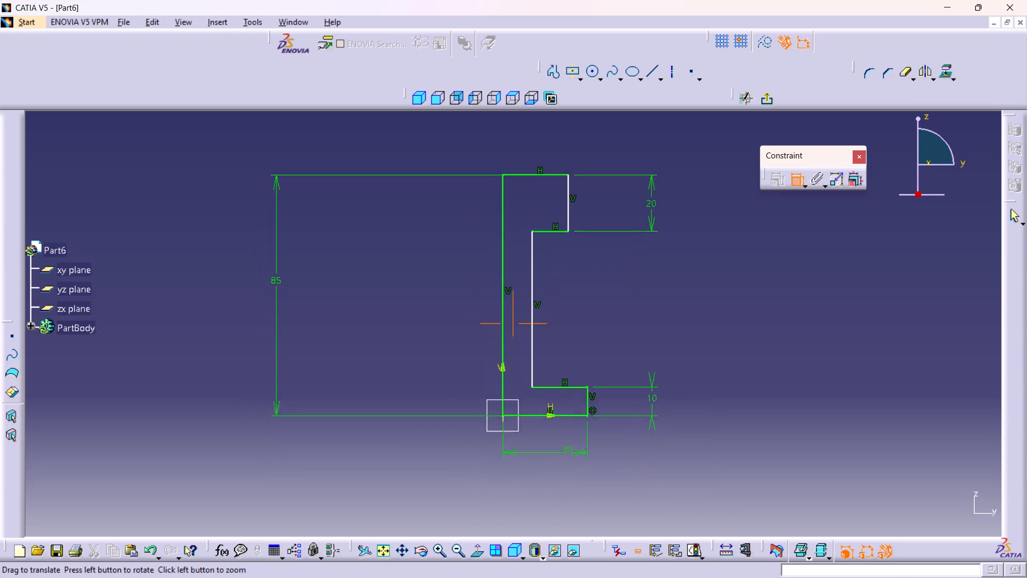
{"action": "middle_click_drag", "start_coordinate": [609, 323], "coordinate": [615, 344]}
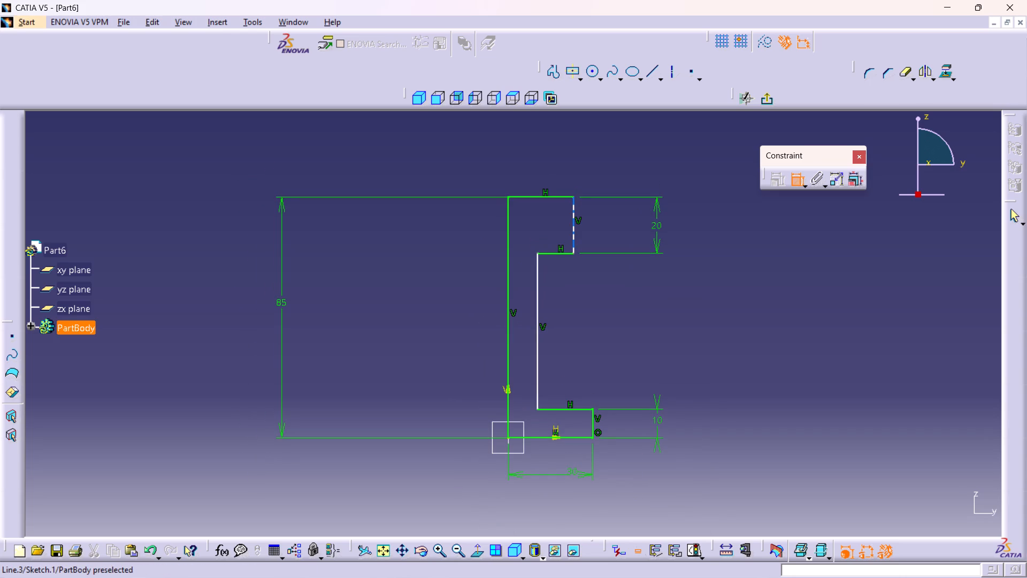
{"action": "left_click", "coordinate": [574, 211]}
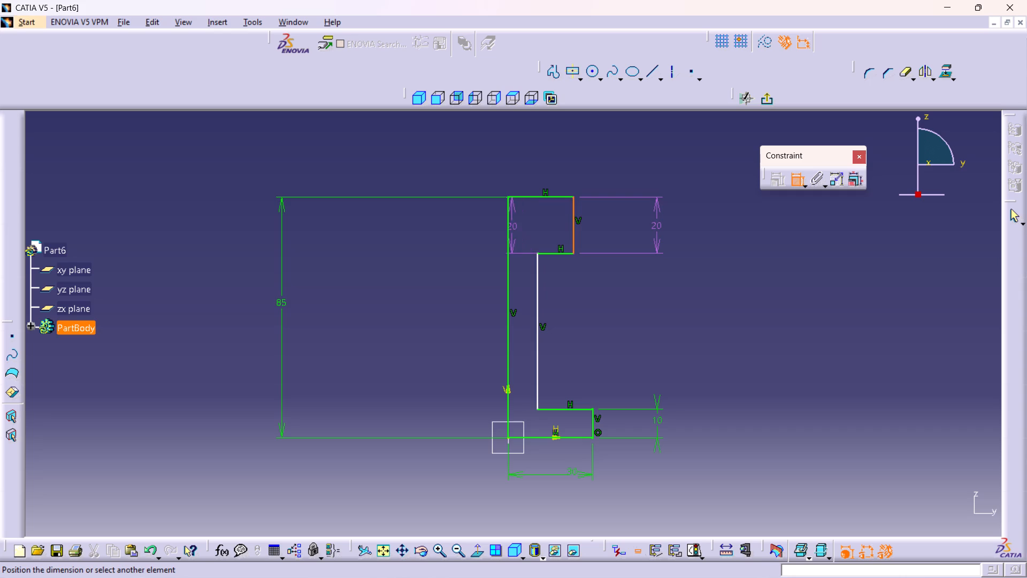
{"action": "left_click", "coordinate": [507, 233]}
{"action": "left_click", "coordinate": [538, 160]}
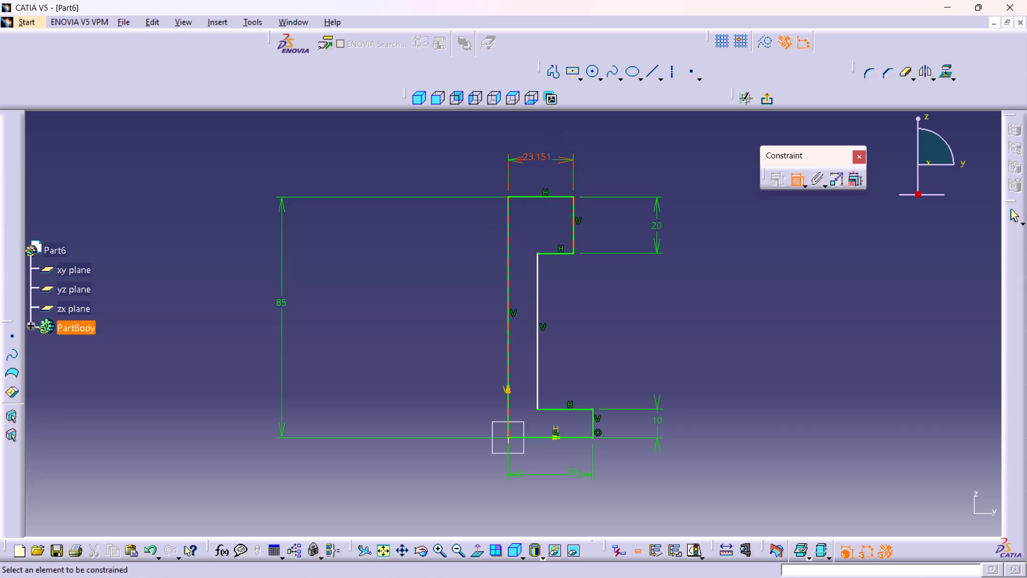
{"action": "double_click", "coordinate": [541, 157]}
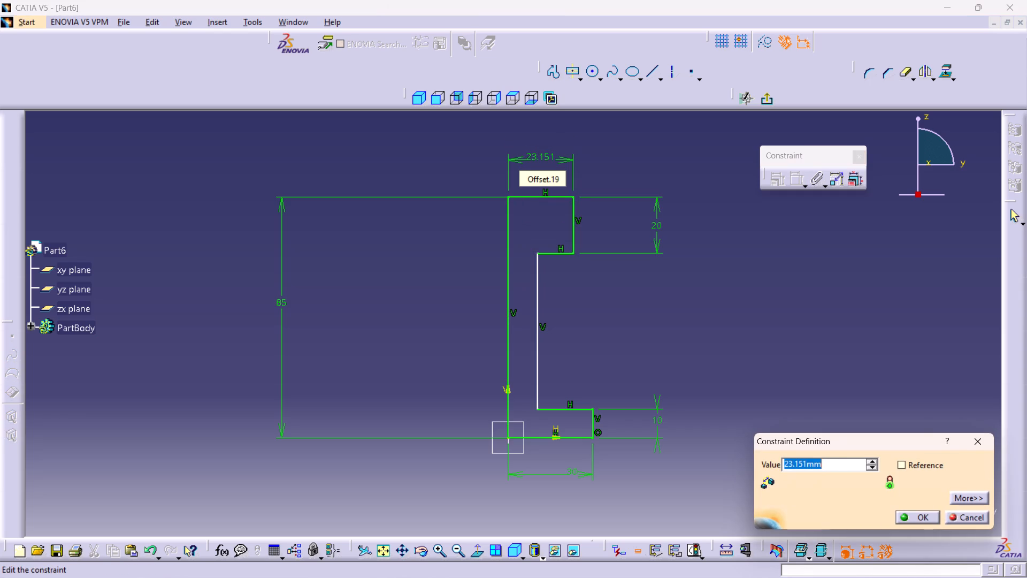
{"action": "type", "text": "13"}
{"action": "key", "text": "Return"}
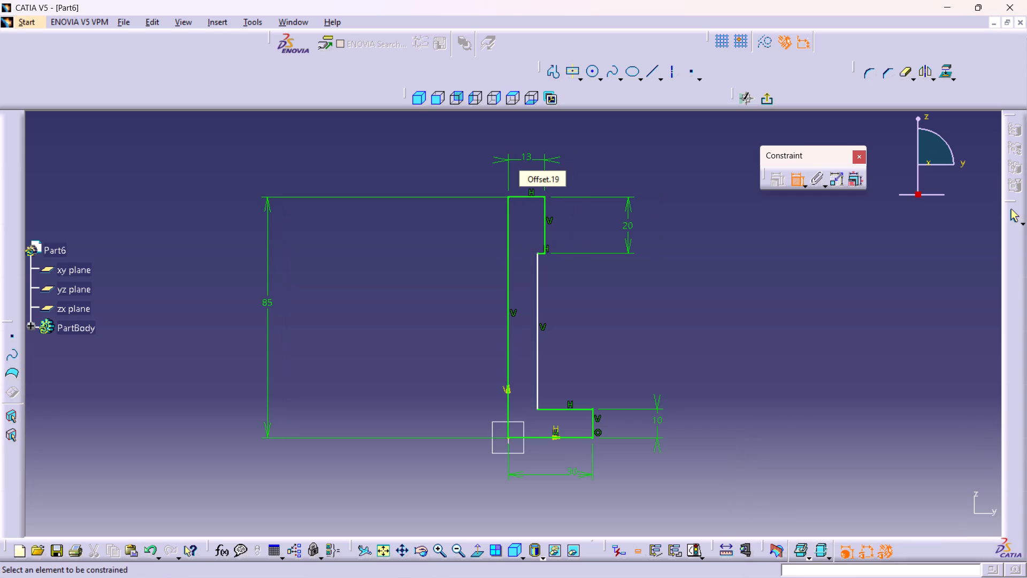
Dimension the web's thickness between its inner edge and the long back edge, below the profile, and set it to 7 mm.
{"action": "middle_click_drag", "start_coordinate": [631, 334], "coordinate": [640, 295]}
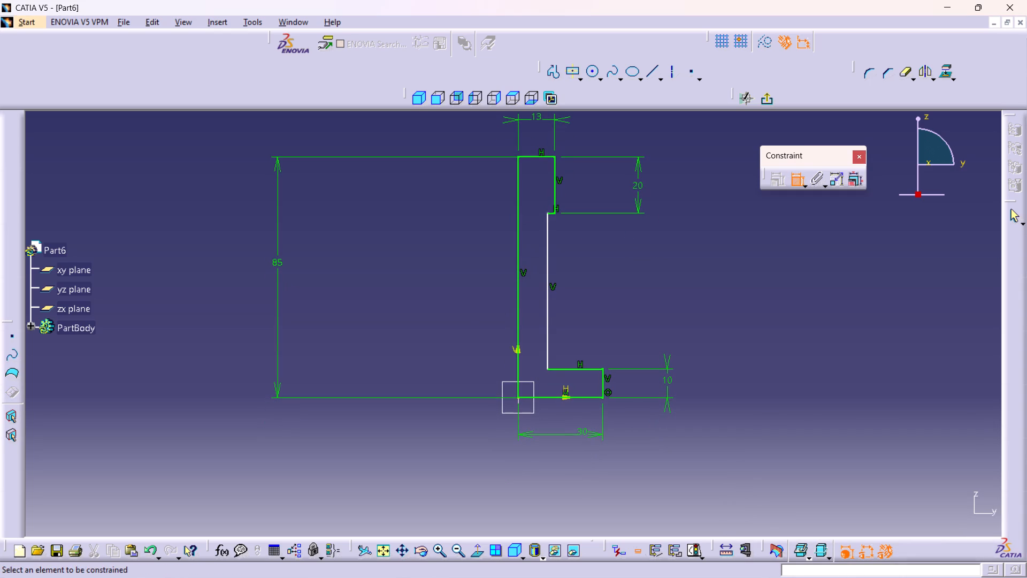
{"action": "left_click", "coordinate": [548, 257]}
{"action": "left_click", "coordinate": [518, 263]}
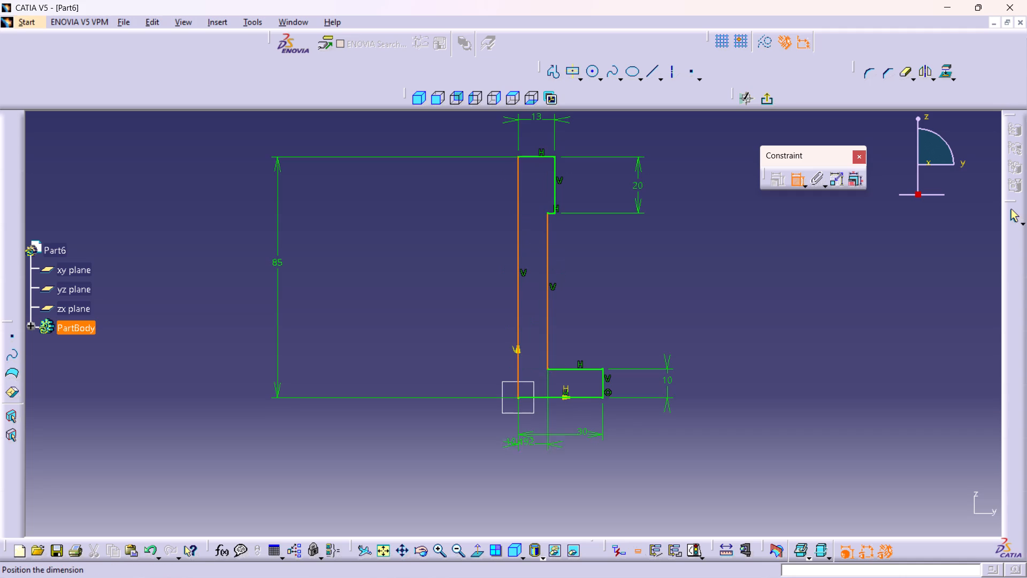
{"action": "left_click", "coordinate": [531, 485]}
{"action": "left_click", "coordinate": [531, 481]}
{"action": "left_click", "coordinate": [531, 481]}
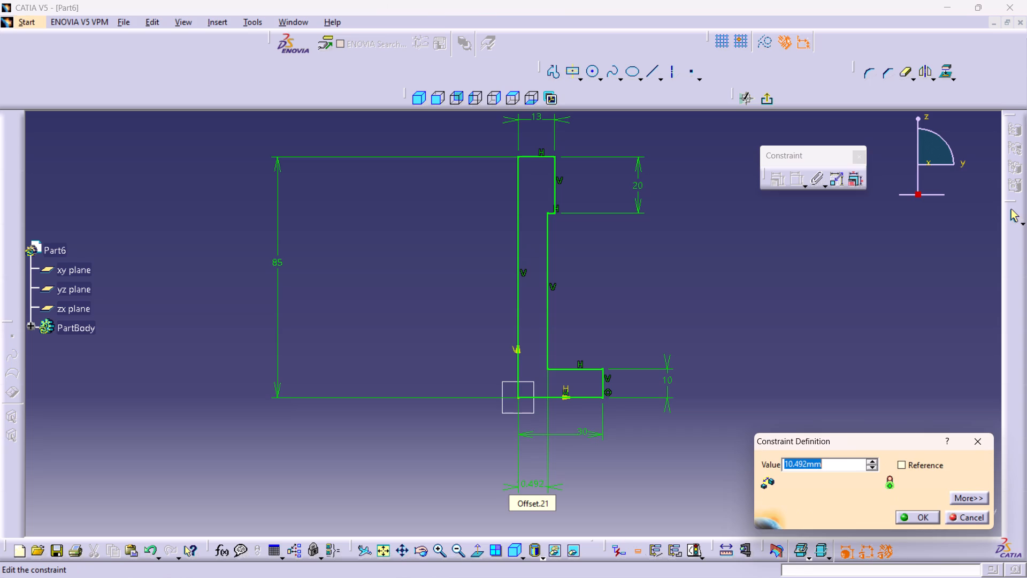
{"action": "key", "text": "7"}
{"action": "key", "text": "Return"}
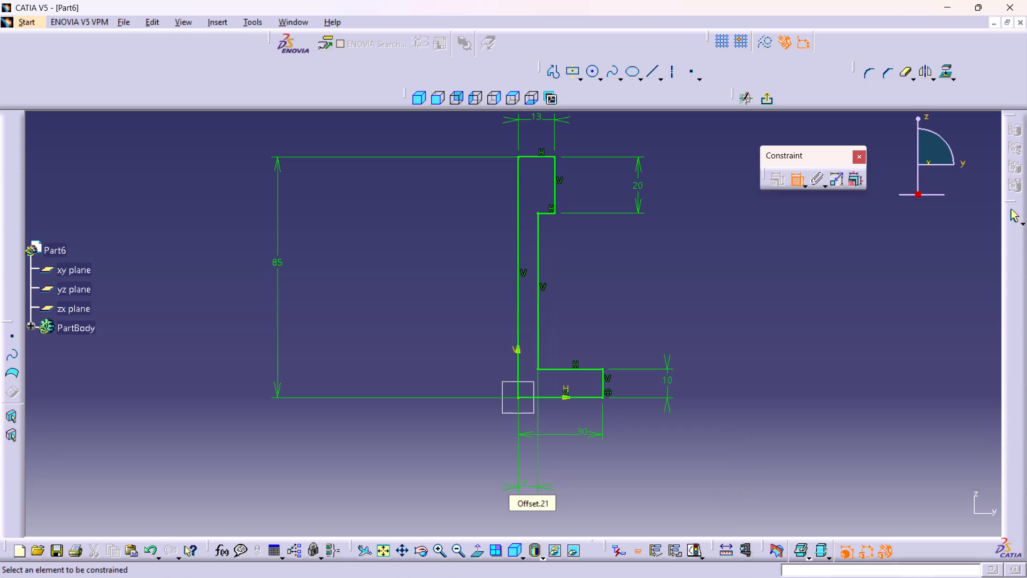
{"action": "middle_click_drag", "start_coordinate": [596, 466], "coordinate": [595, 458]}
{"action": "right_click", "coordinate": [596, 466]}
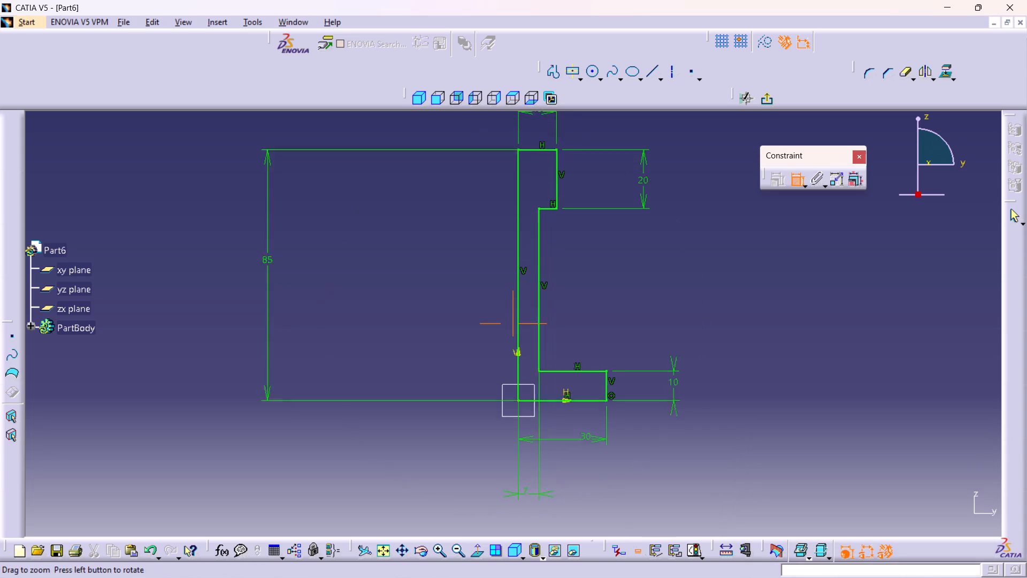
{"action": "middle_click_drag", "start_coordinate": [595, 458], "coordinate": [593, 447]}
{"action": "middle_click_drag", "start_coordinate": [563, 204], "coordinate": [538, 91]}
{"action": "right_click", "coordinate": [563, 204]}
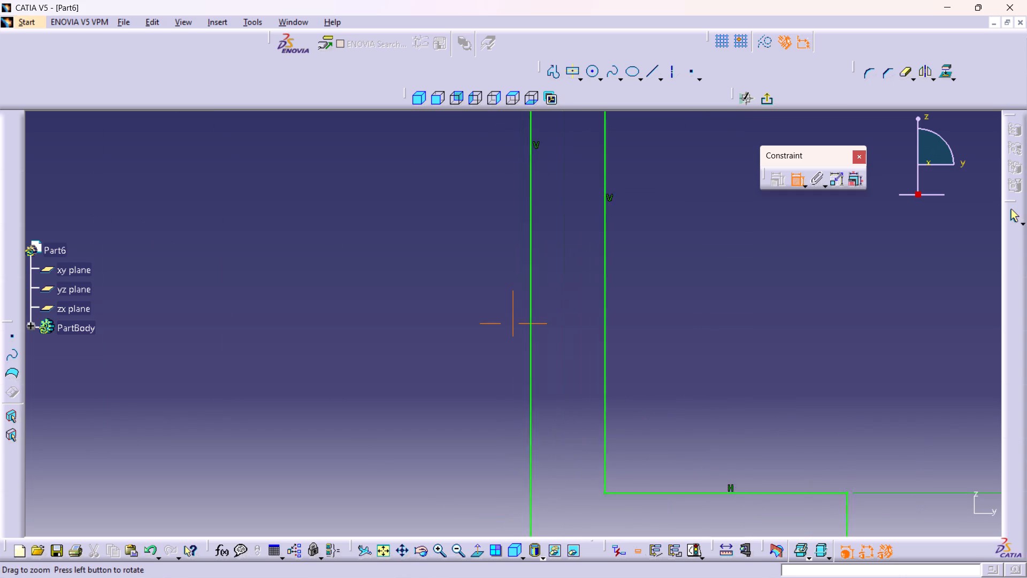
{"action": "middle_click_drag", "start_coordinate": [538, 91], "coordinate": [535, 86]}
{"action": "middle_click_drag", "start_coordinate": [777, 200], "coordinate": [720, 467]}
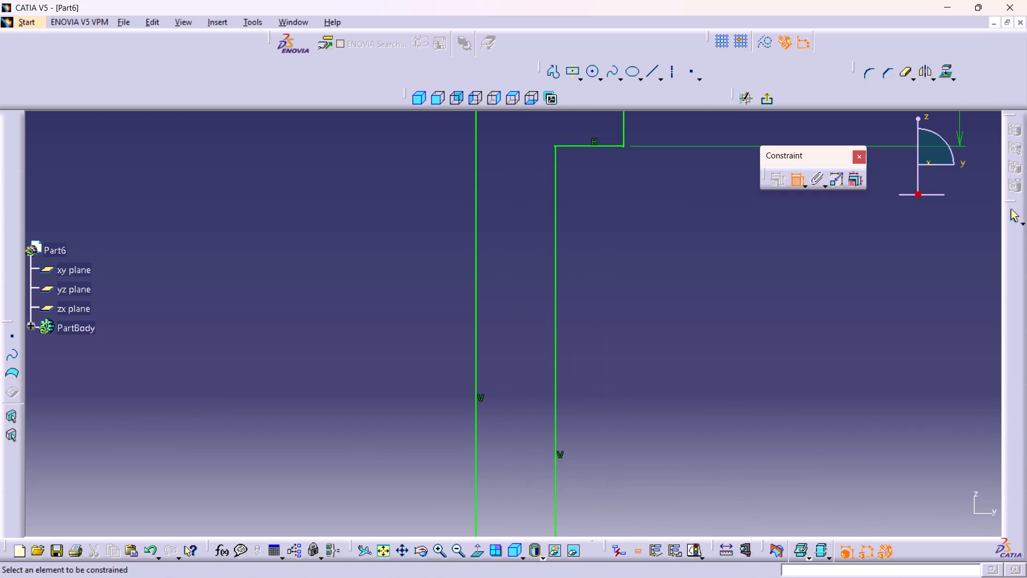
Inspect the whole stepped profile and its dimensions in the sketch.
{"action": "middle_click_drag", "start_coordinate": [701, 313], "coordinate": [710, 449]}
{"action": "right_click", "coordinate": [701, 313]}
{"action": "middle_click_drag", "start_coordinate": [716, 438], "coordinate": [693, 406]}
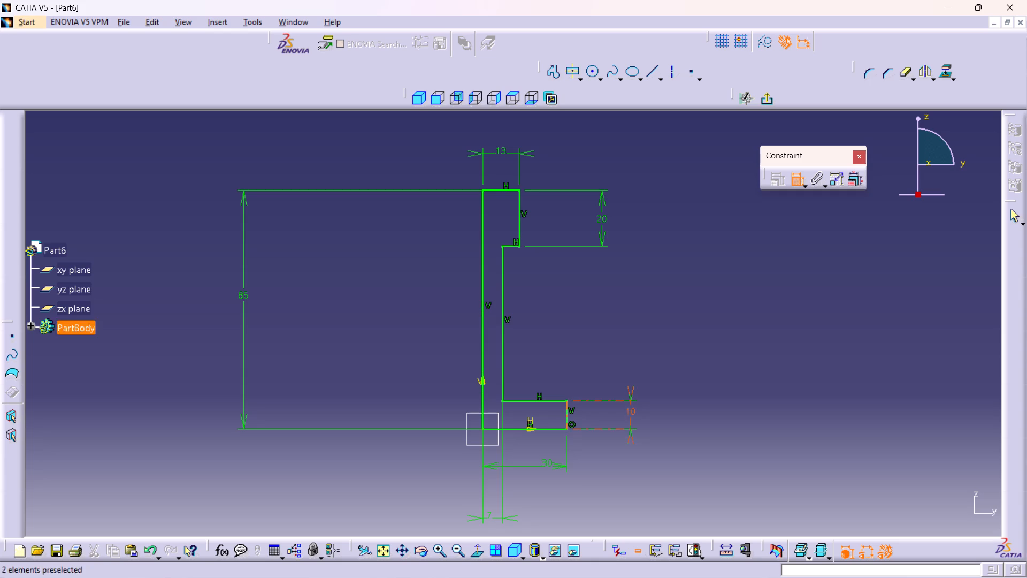
{"action": "middle_click_drag", "start_coordinate": [636, 335], "coordinate": [658, 306]}
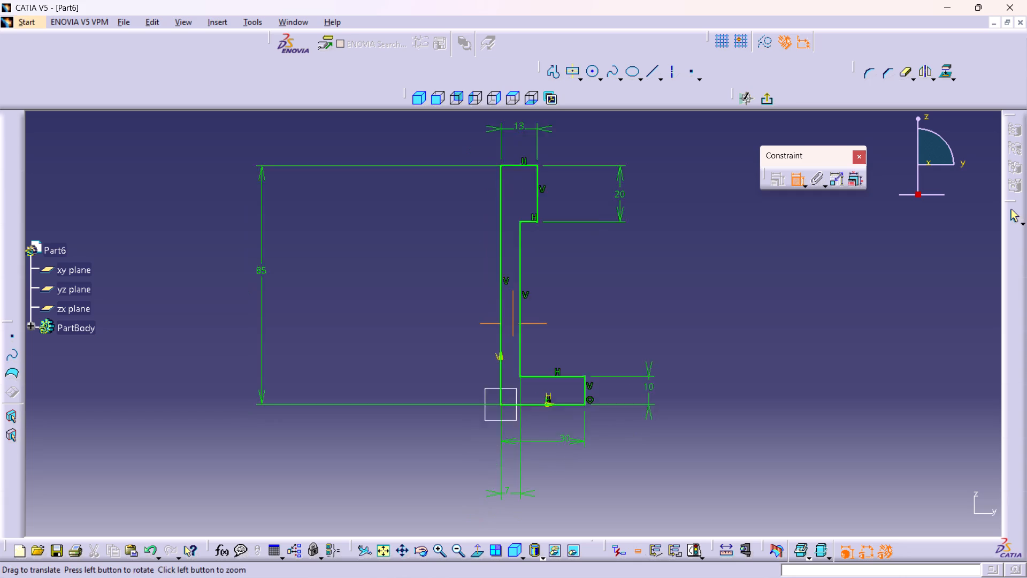
{"action": "middle_click_drag", "start_coordinate": [658, 306], "coordinate": [741, 179]}
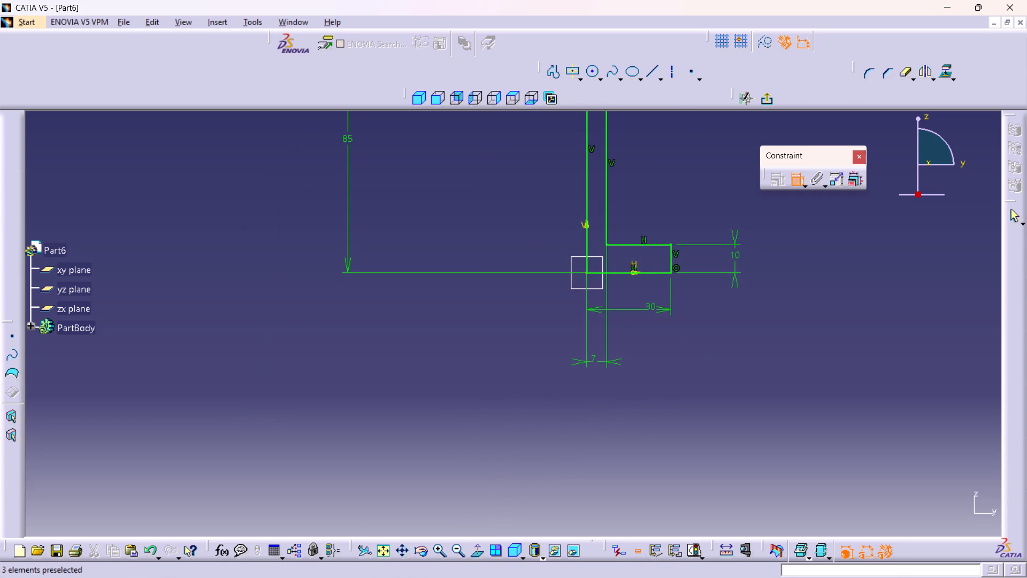
{"action": "middle_click_drag", "start_coordinate": [703, 333], "coordinate": [703, 392]}
{"action": "right_click", "coordinate": [703, 333]}
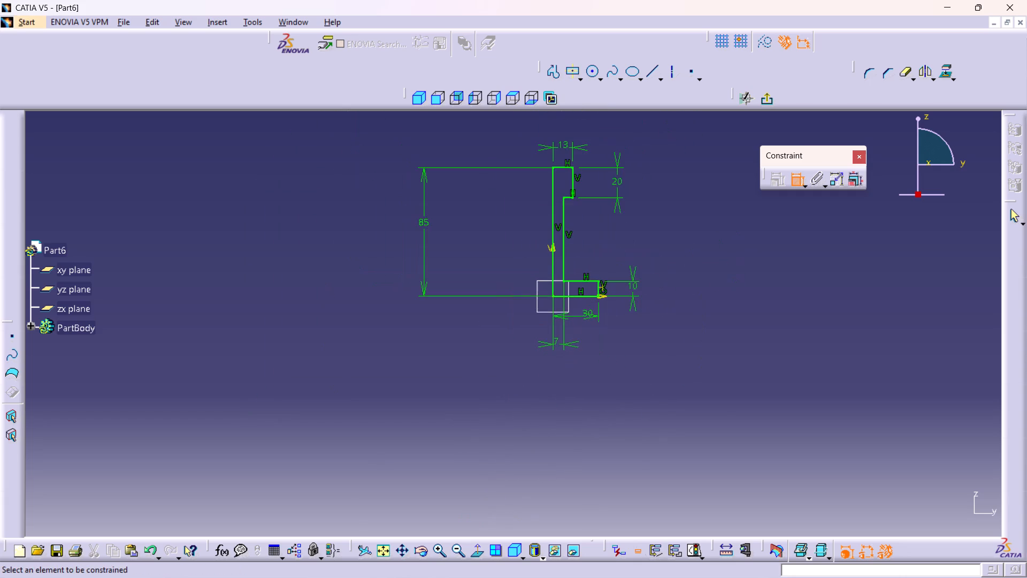
{"action": "middle_click_drag", "start_coordinate": [687, 257], "coordinate": [679, 326]}
{"action": "middle_click_drag", "start_coordinate": [675, 318], "coordinate": [671, 277]}
{"action": "right_click", "coordinate": [675, 318]}
{"action": "middle_click_drag", "start_coordinate": [701, 295], "coordinate": [699, 315]}
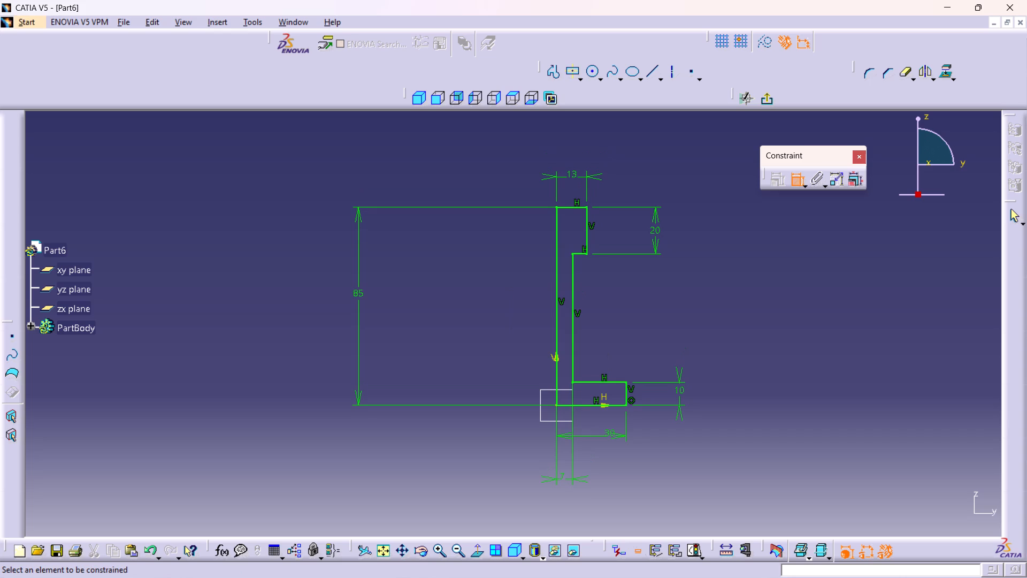
{"action": "middle_click_drag", "start_coordinate": [676, 318], "coordinate": [681, 346]}
{"action": "right_click", "coordinate": [676, 318]}
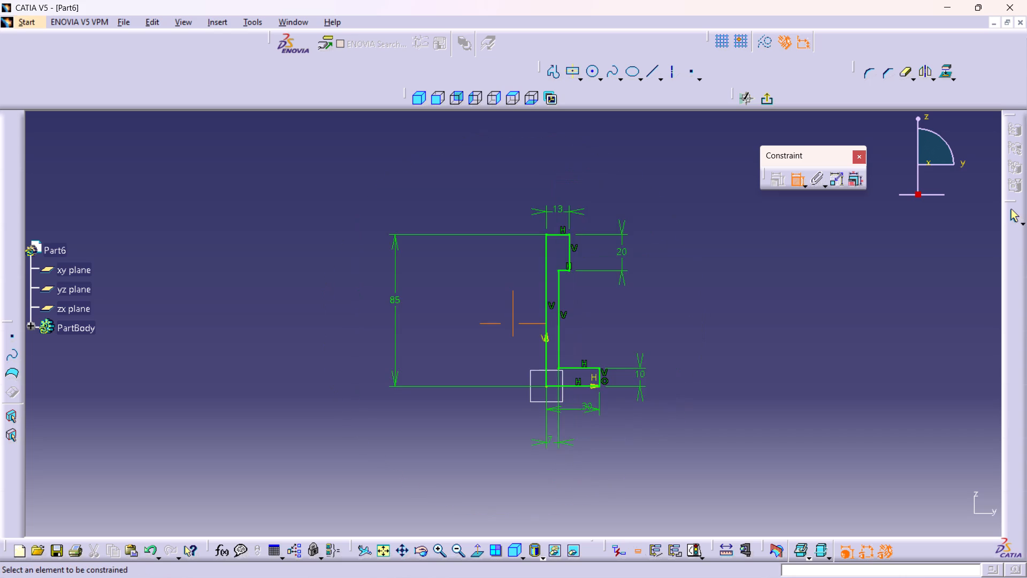
{"action": "middle_click_drag", "start_coordinate": [681, 346], "coordinate": [668, 301]}
{"action": "middle_click_drag", "start_coordinate": [702, 299], "coordinate": [679, 317]}
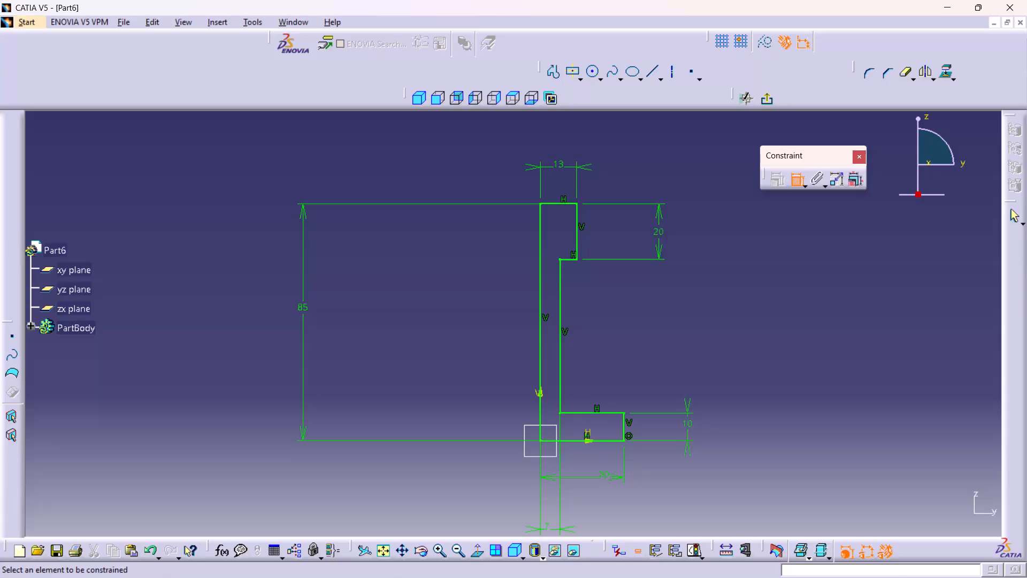
{"action": "middle_click_drag", "start_coordinate": [679, 369], "coordinate": [681, 330]}
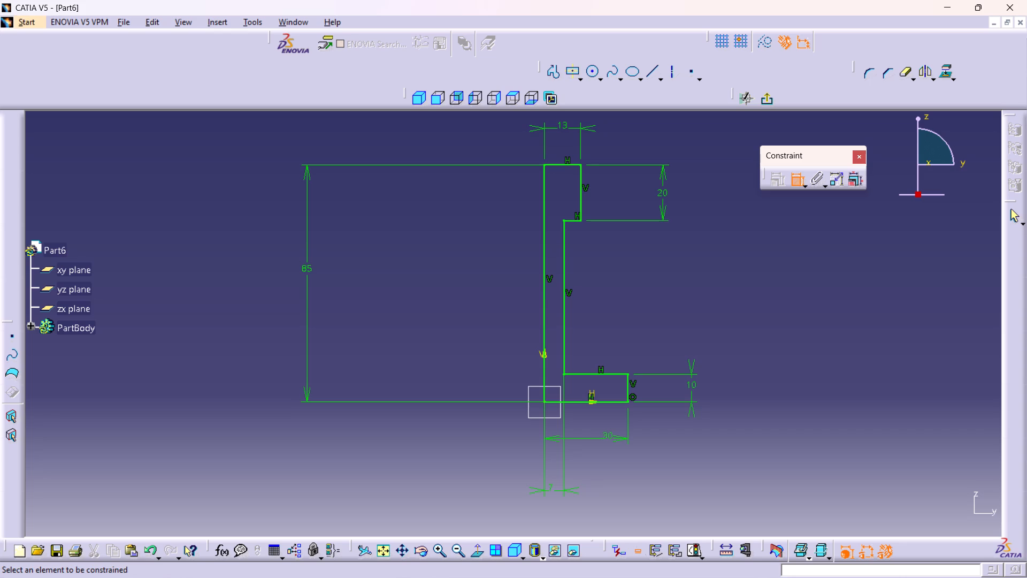
Exit the sketch and pad the stepped profile with a mirrored extent and a length of 35/2 mm.
{"action": "left_click", "coordinate": [767, 101]}
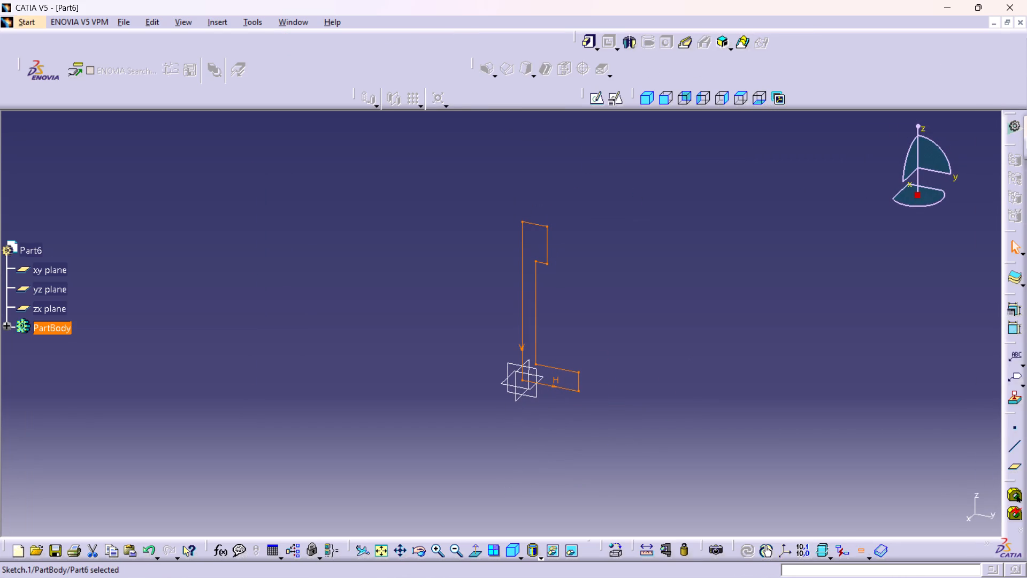
{"action": "middle_click_drag", "start_coordinate": [705, 289], "coordinate": [704, 304]}
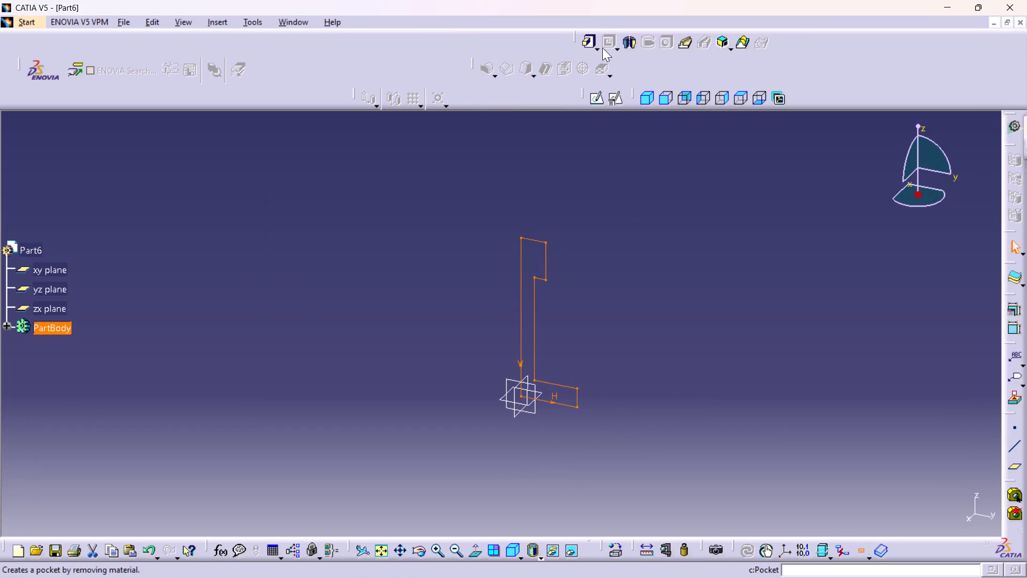
{"action": "left_click", "coordinate": [589, 43]}
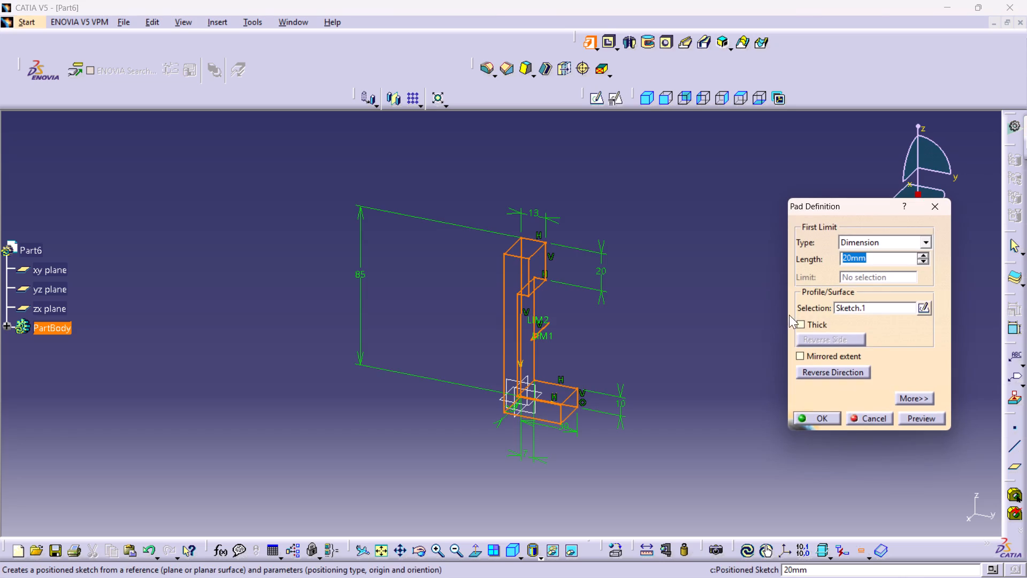
{"action": "left_click", "coordinate": [796, 353]}
{"action": "double_click", "coordinate": [876, 258]}
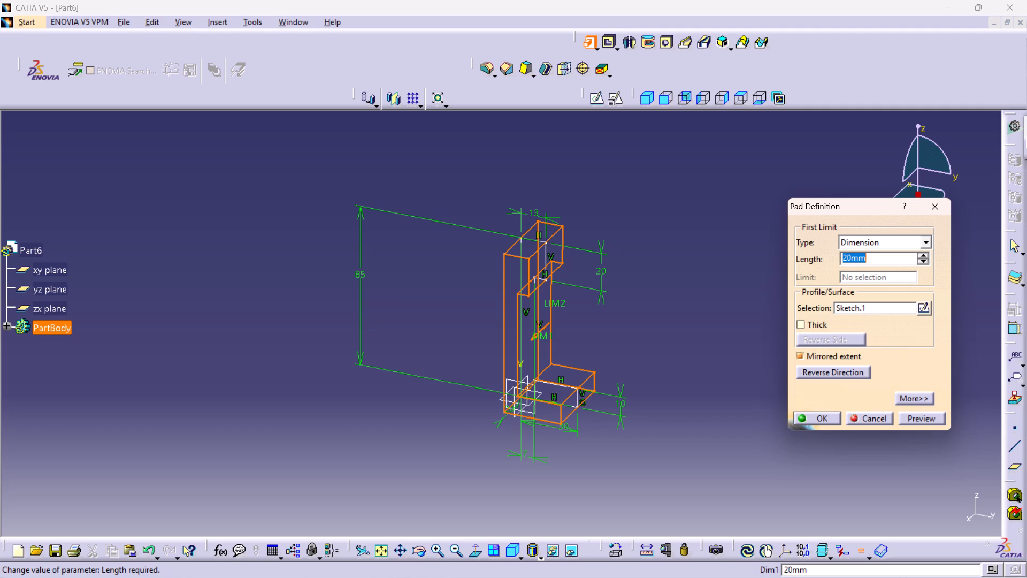
{"action": "type", "text": "35"}
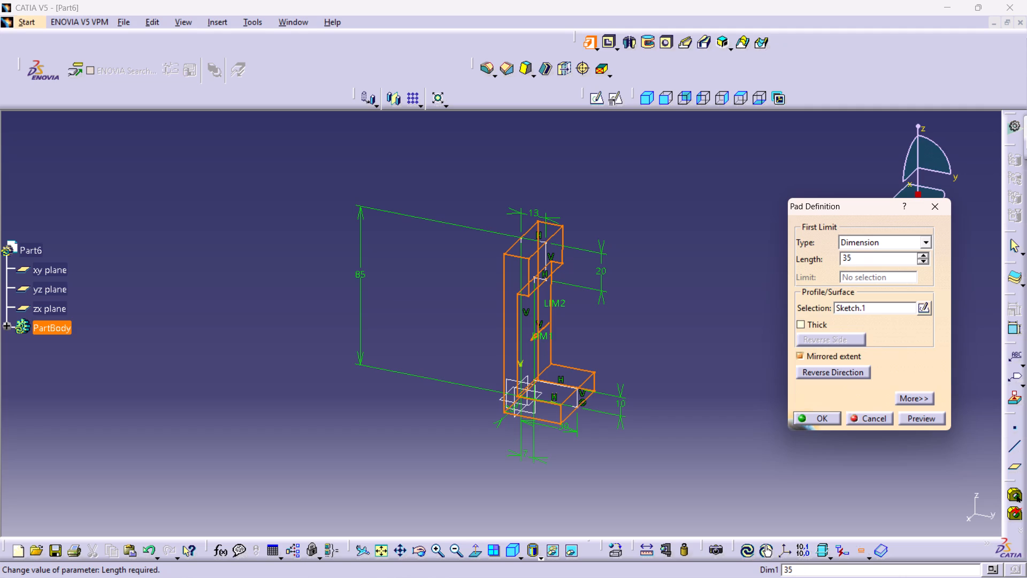
{"action": "key", "text": "slash"}
{"action": "key", "text": "2"}
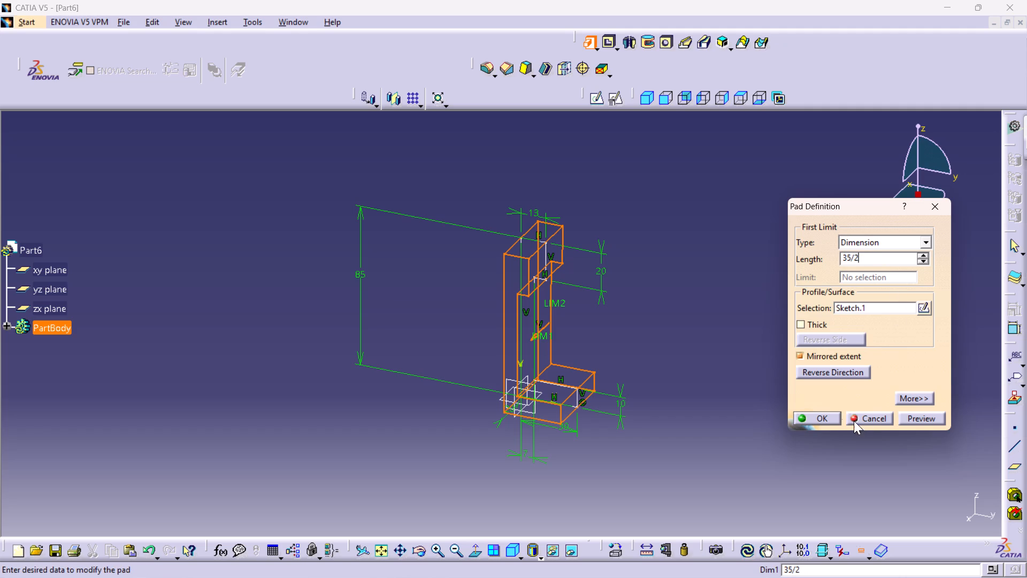
{"action": "left_click", "coordinate": [811, 415]}
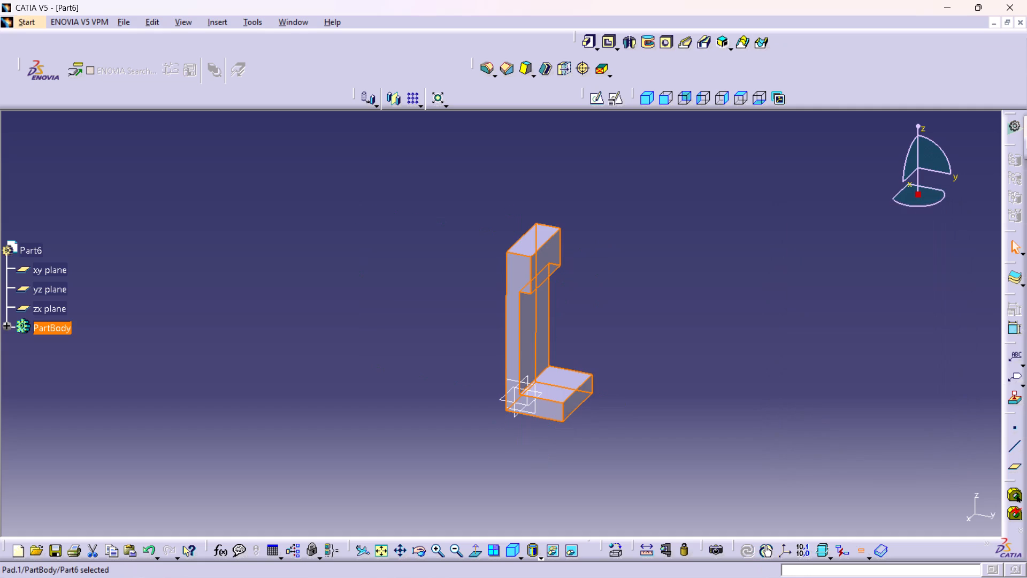
{"action": "left_click", "coordinate": [626, 321]}
Fillet the short top edge on the near end face of the upper flange with a 5 mm radius.
{"action": "middle_click_drag", "start_coordinate": [639, 309], "coordinate": [624, 261]}
{"action": "right_click", "coordinate": [639, 308]}
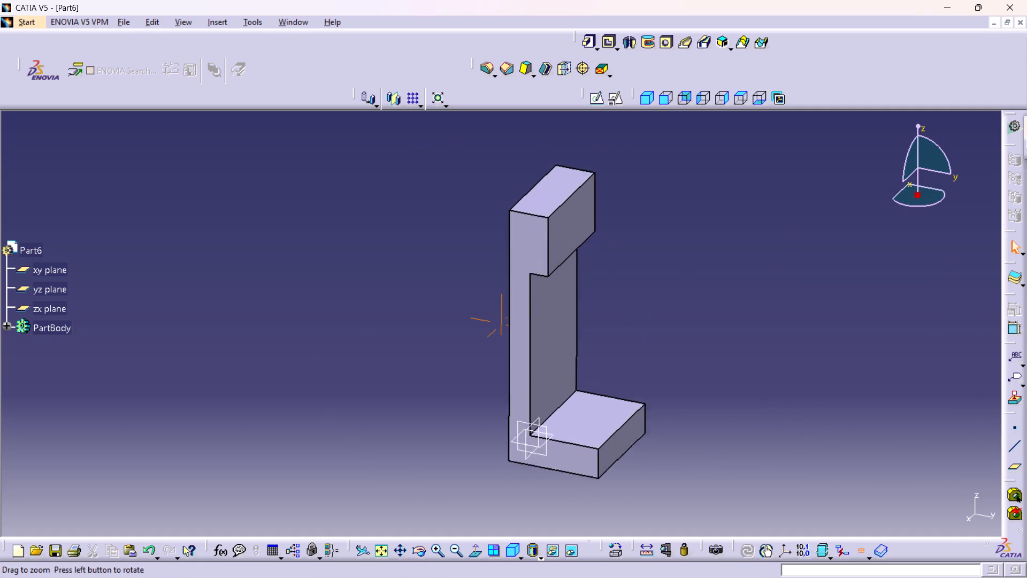
{"action": "middle_click_drag", "start_coordinate": [624, 261], "coordinate": [606, 227]}
{"action": "middle_click_drag", "start_coordinate": [701, 316], "coordinate": [535, 256]}
{"action": "middle_click_drag", "start_coordinate": [522, 257], "coordinate": [531, 274]}
{"action": "right_click", "coordinate": [522, 257]}
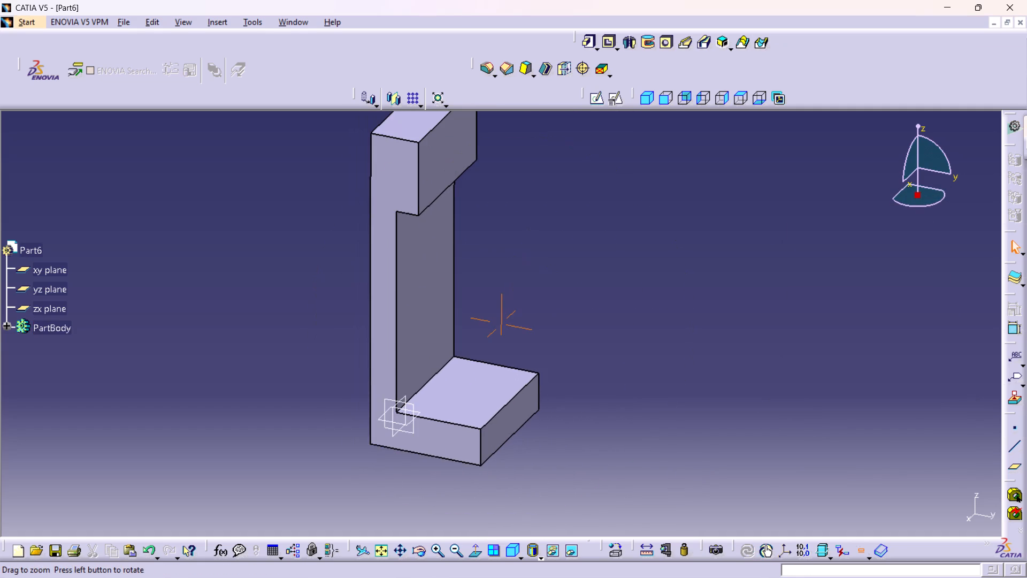
{"action": "middle_click_drag", "start_coordinate": [531, 274], "coordinate": [532, 274]}
{"action": "middle_click_drag", "start_coordinate": [524, 171], "coordinate": [528, 233]}
{"action": "left_click", "coordinate": [408, 203]}
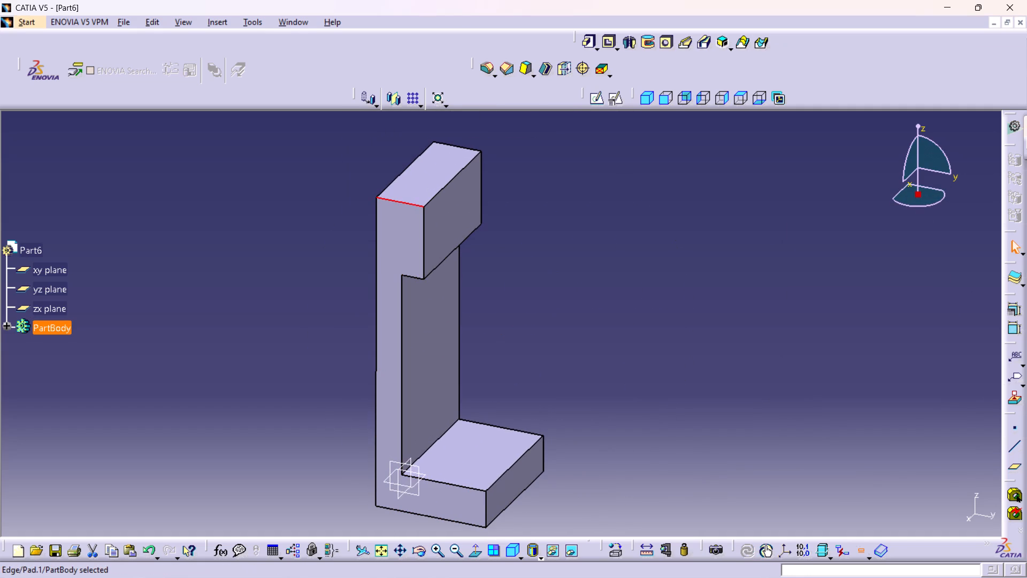
{"action": "left_click", "coordinate": [484, 69]}
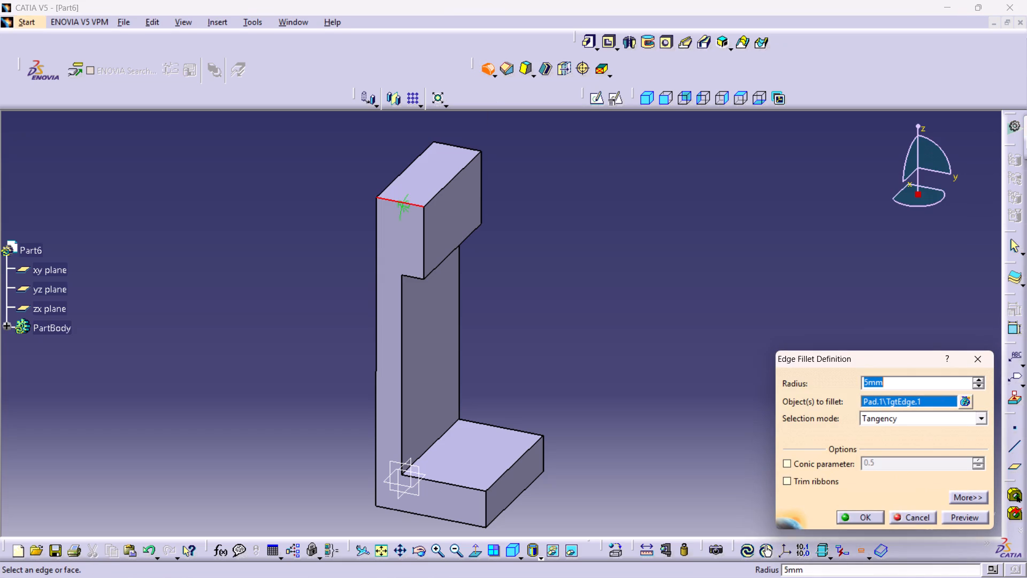
{"action": "left_click", "coordinate": [857, 517]}
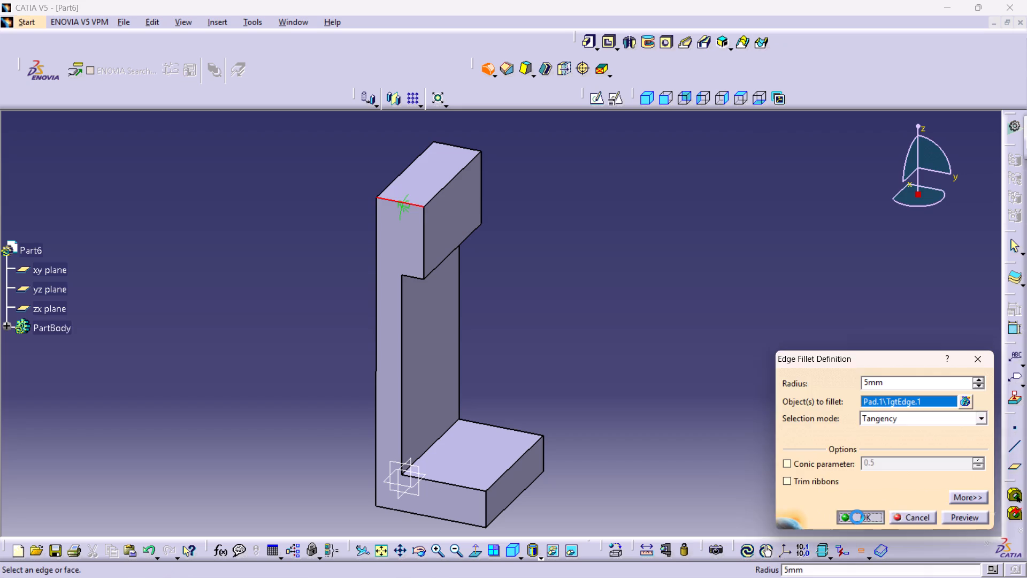
{"action": "left_click", "coordinate": [645, 339]}
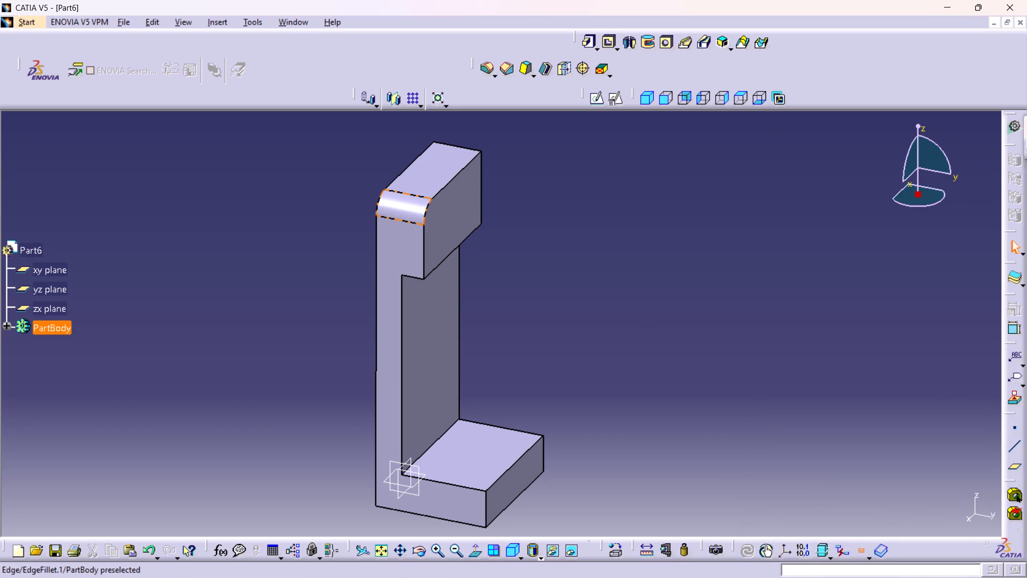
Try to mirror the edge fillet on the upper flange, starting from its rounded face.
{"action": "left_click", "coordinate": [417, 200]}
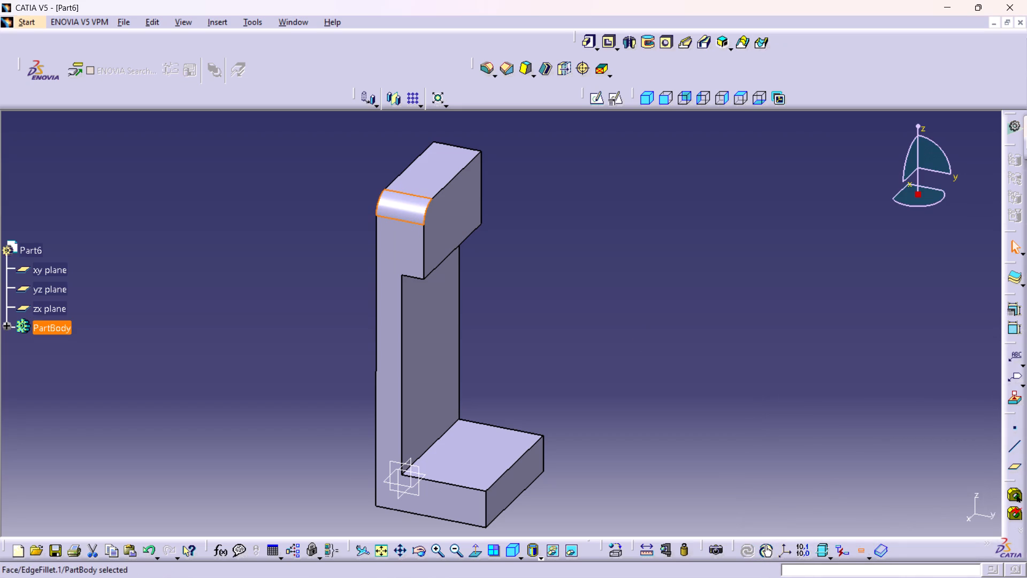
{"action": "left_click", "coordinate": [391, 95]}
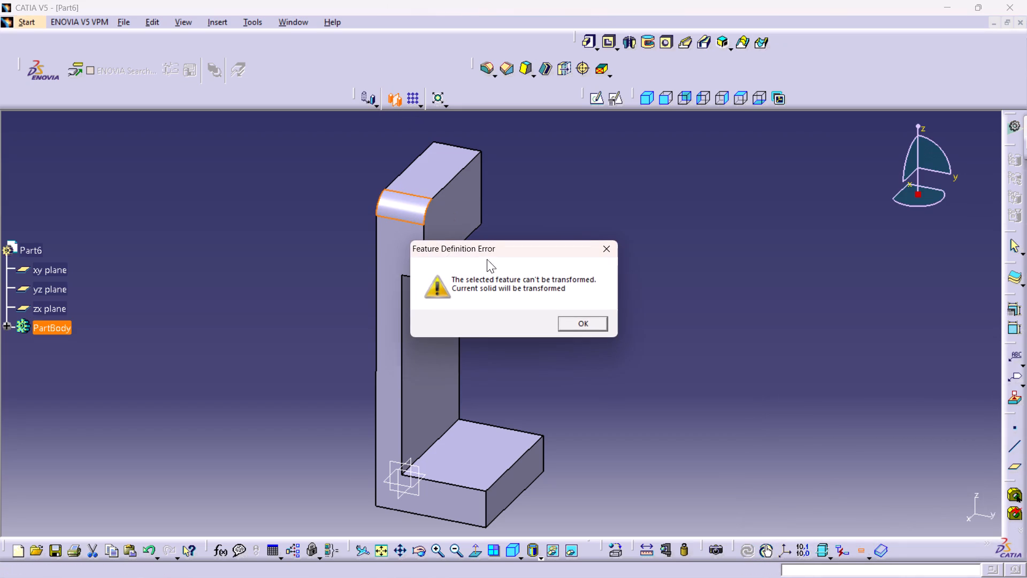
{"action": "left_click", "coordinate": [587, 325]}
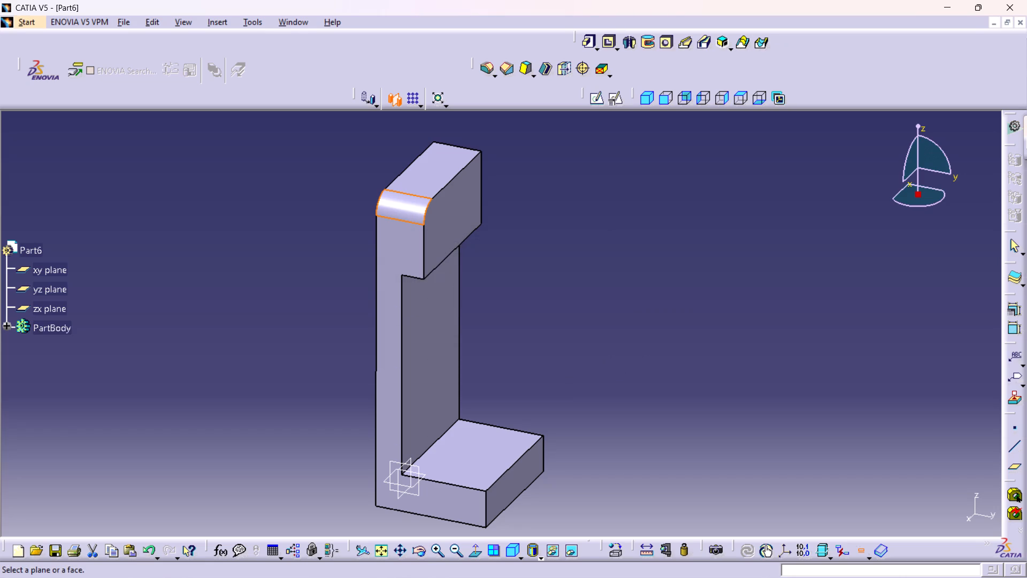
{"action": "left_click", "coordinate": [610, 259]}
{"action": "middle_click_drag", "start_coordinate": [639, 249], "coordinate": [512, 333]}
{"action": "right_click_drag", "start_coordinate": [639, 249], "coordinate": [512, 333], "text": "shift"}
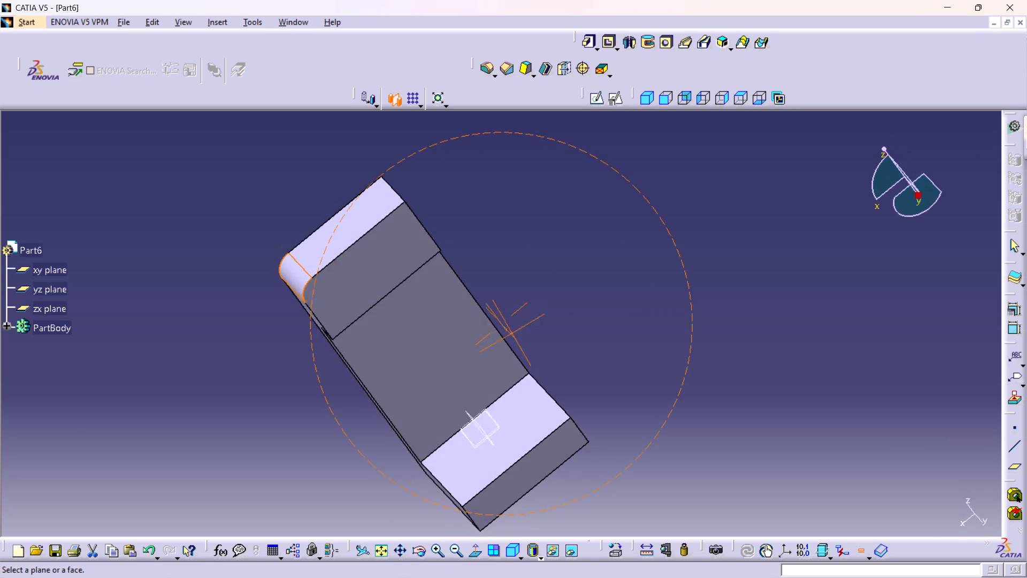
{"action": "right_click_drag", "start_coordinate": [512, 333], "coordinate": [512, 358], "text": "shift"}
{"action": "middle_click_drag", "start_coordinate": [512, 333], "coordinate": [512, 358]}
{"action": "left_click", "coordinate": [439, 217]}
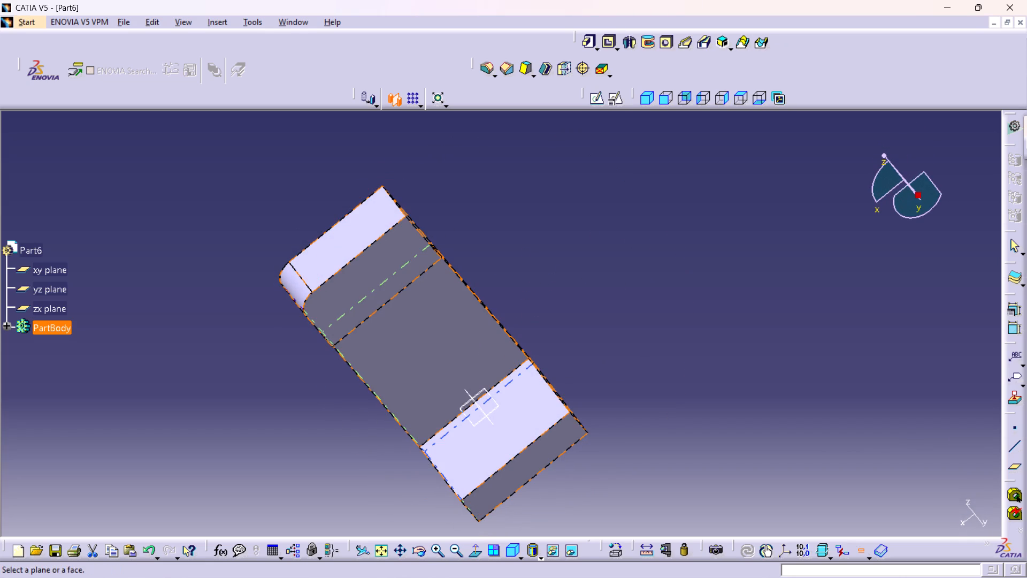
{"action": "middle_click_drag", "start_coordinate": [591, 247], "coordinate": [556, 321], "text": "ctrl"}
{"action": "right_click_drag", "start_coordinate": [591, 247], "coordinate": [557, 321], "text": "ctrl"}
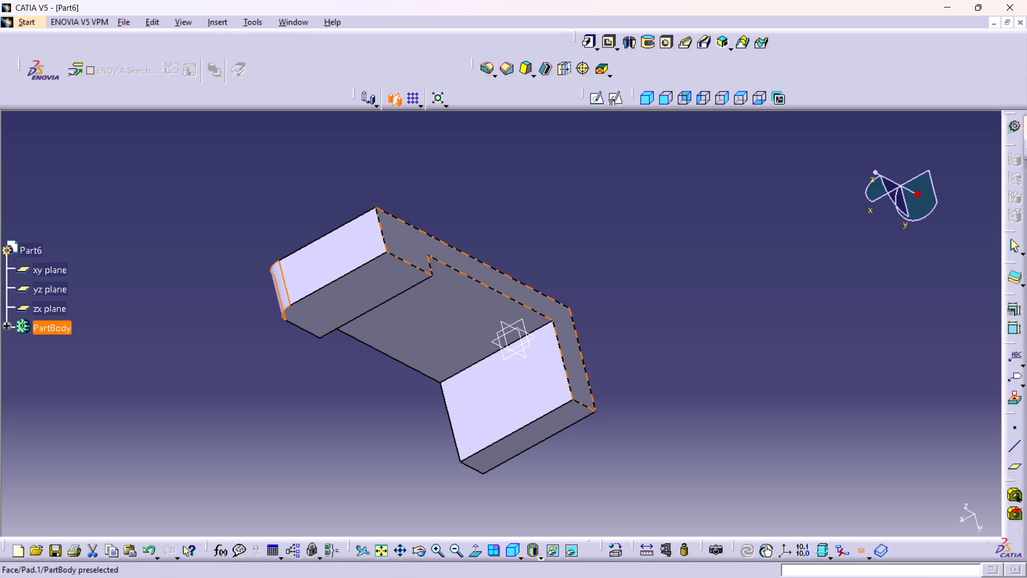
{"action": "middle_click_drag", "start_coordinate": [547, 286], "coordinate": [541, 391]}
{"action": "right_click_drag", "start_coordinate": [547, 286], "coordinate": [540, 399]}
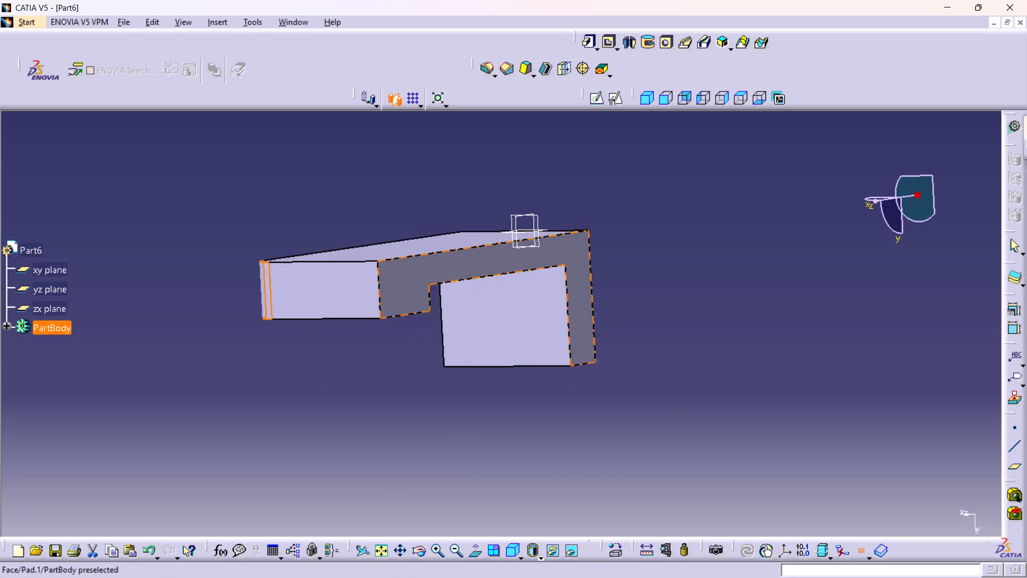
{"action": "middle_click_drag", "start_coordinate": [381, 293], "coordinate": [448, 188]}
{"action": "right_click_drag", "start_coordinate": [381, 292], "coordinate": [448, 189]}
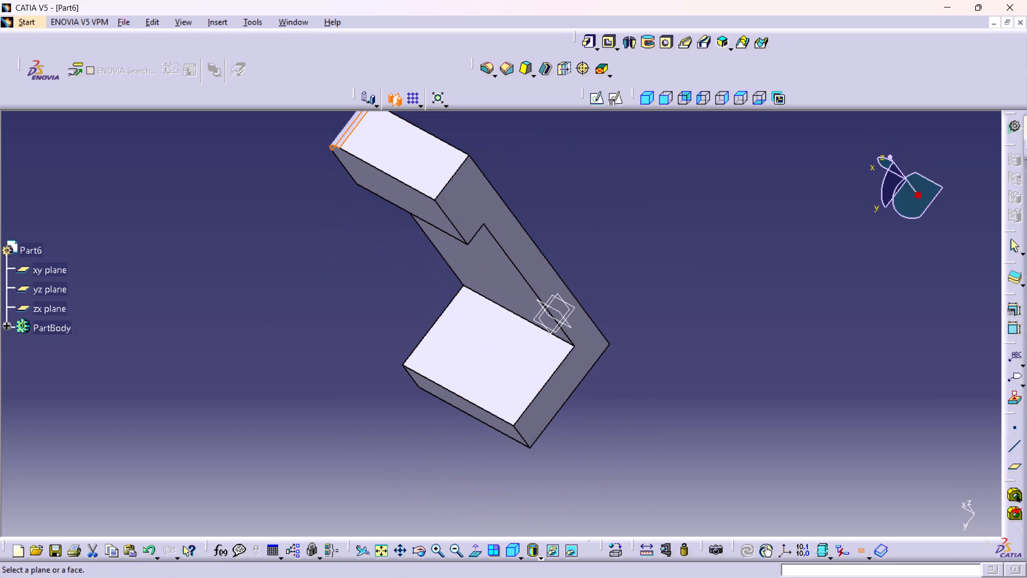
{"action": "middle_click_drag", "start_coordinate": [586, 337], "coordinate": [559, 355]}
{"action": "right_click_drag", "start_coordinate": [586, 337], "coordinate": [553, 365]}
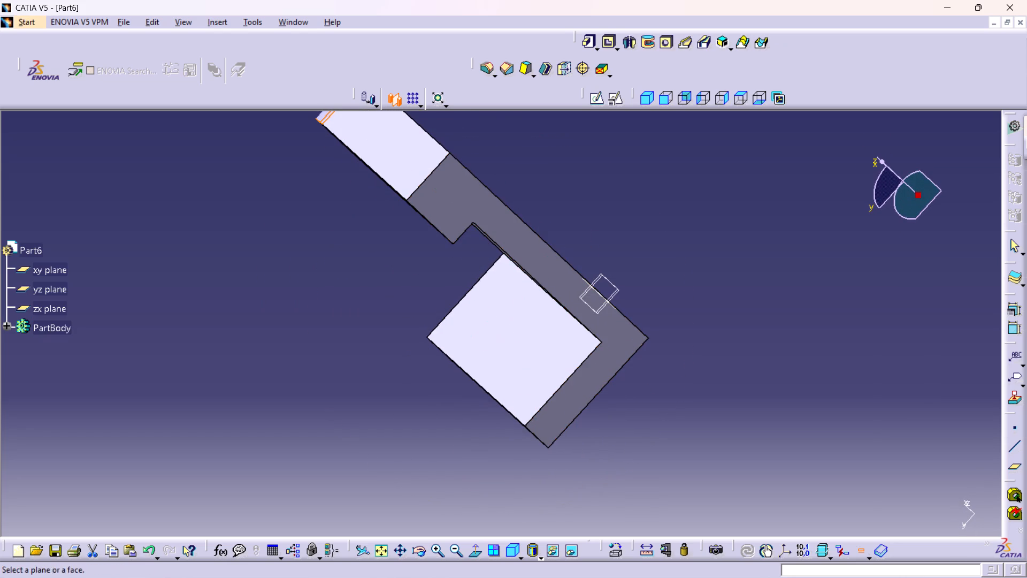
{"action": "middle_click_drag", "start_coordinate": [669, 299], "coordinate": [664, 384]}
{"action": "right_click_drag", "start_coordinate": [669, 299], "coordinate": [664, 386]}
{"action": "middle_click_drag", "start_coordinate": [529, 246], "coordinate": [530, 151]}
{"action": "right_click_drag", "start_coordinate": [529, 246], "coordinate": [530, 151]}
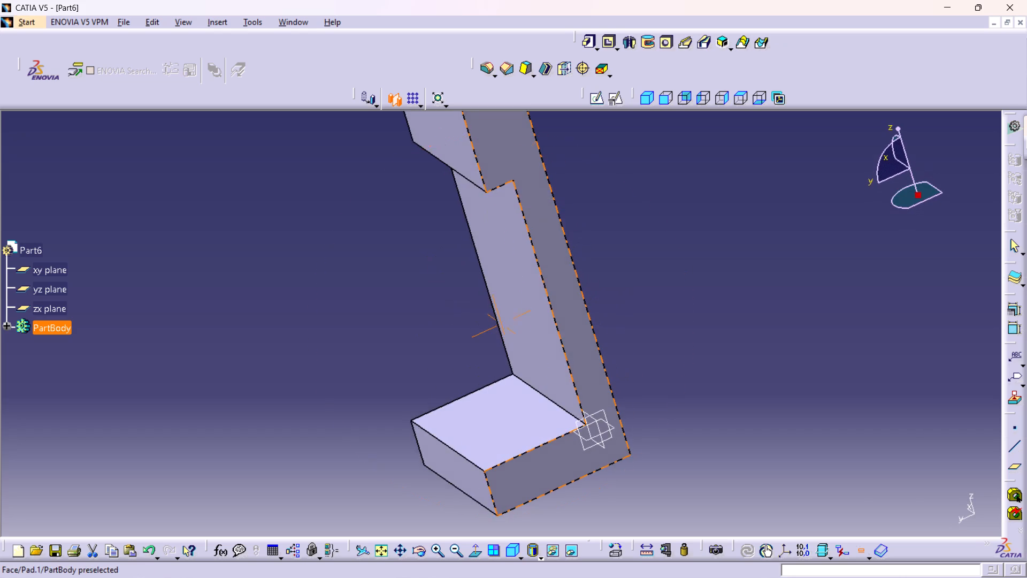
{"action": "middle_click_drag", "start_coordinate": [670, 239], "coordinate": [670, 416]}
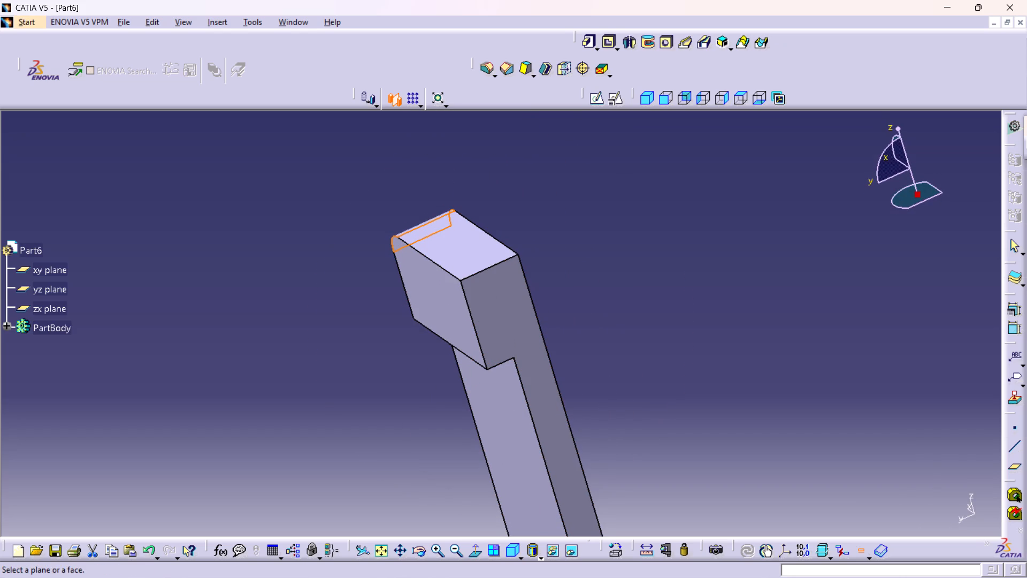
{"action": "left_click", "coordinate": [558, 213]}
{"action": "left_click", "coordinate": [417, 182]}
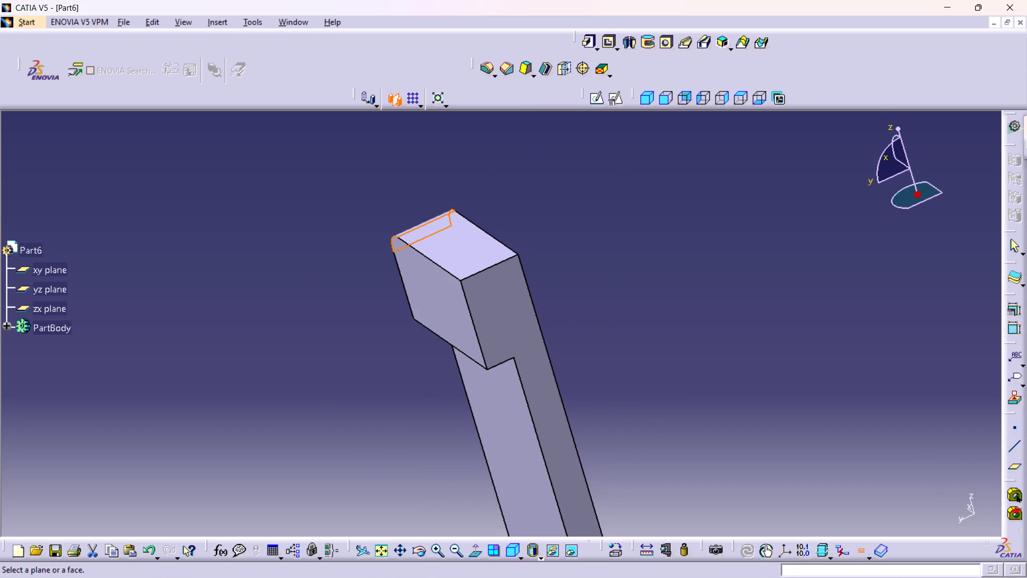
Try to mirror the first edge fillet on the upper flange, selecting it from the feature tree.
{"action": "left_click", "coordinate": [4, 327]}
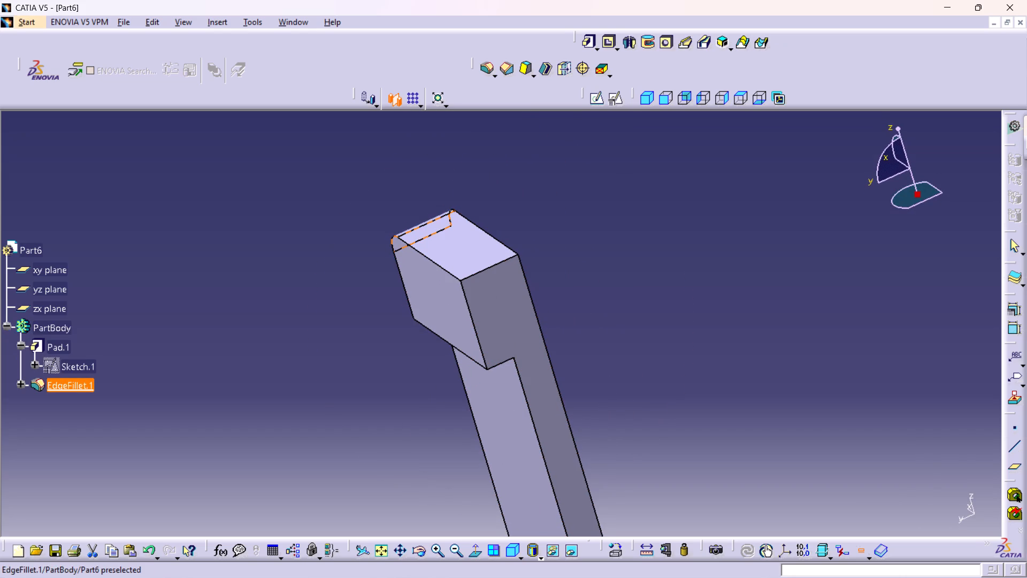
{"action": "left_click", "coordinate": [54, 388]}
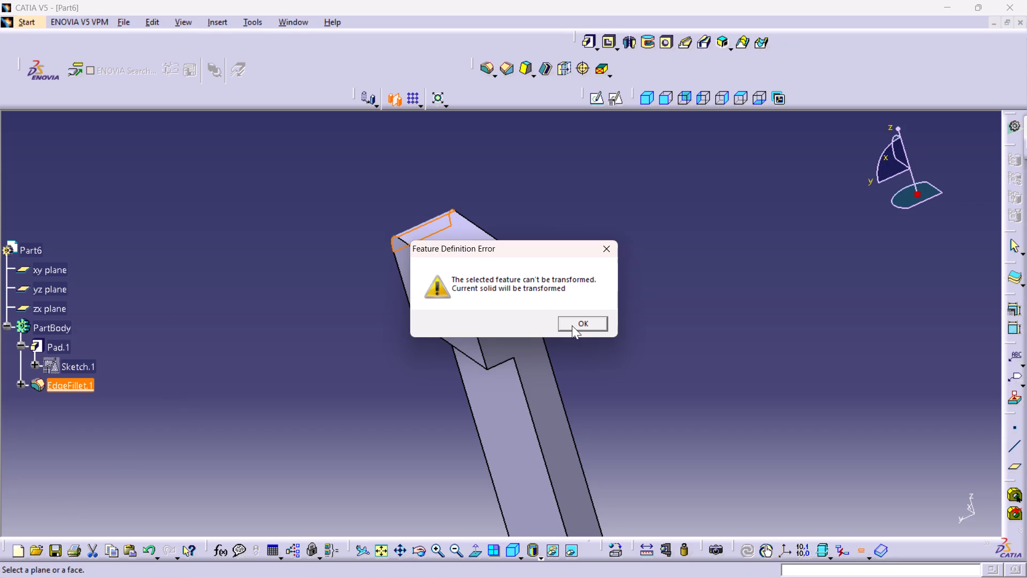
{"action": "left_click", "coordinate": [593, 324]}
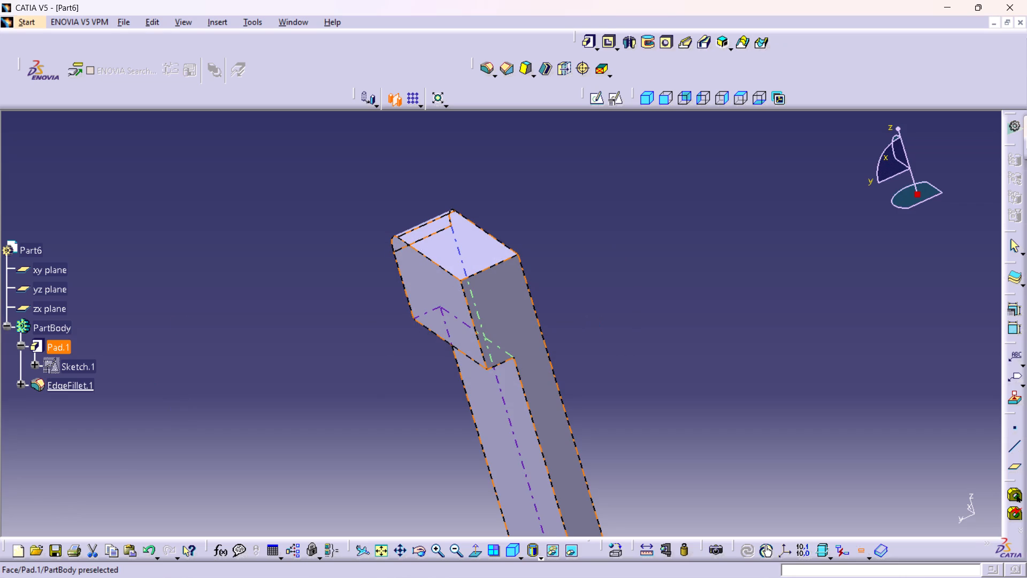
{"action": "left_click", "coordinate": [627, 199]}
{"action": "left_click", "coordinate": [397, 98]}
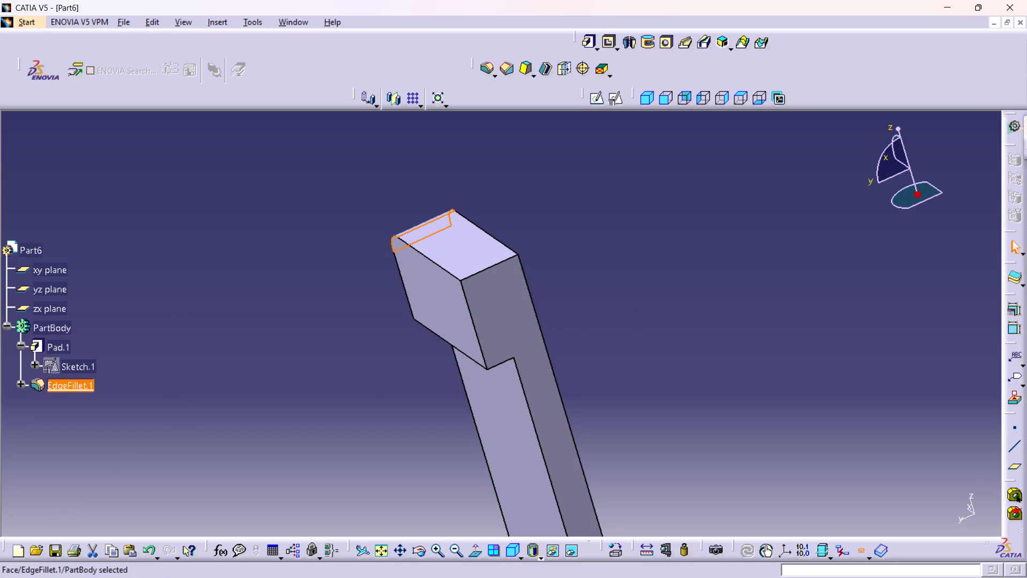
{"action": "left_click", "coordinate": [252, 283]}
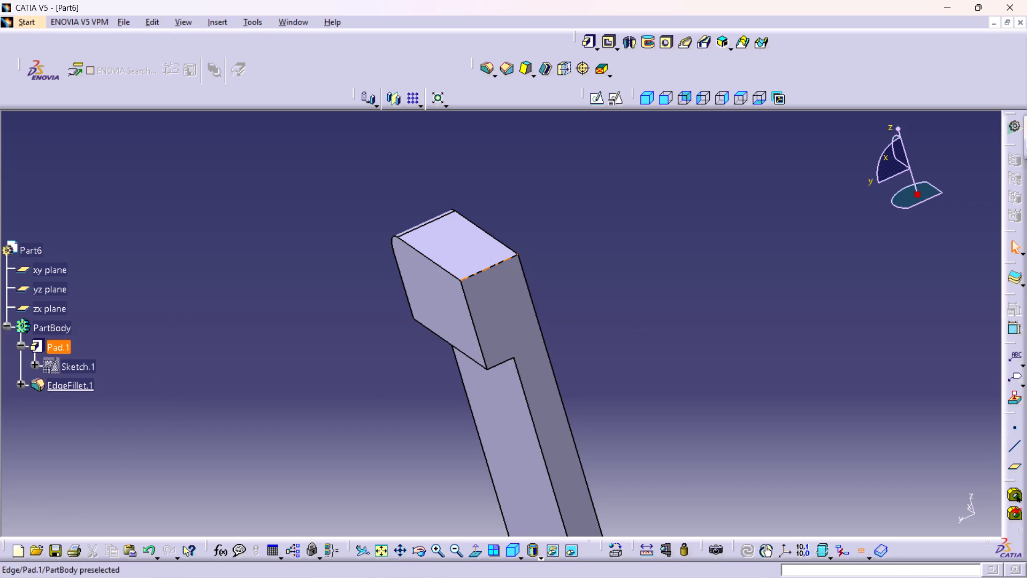
Fillet the opposite short top edge of the upper flange with a 5 mm radius.
{"action": "left_click", "coordinate": [492, 266]}
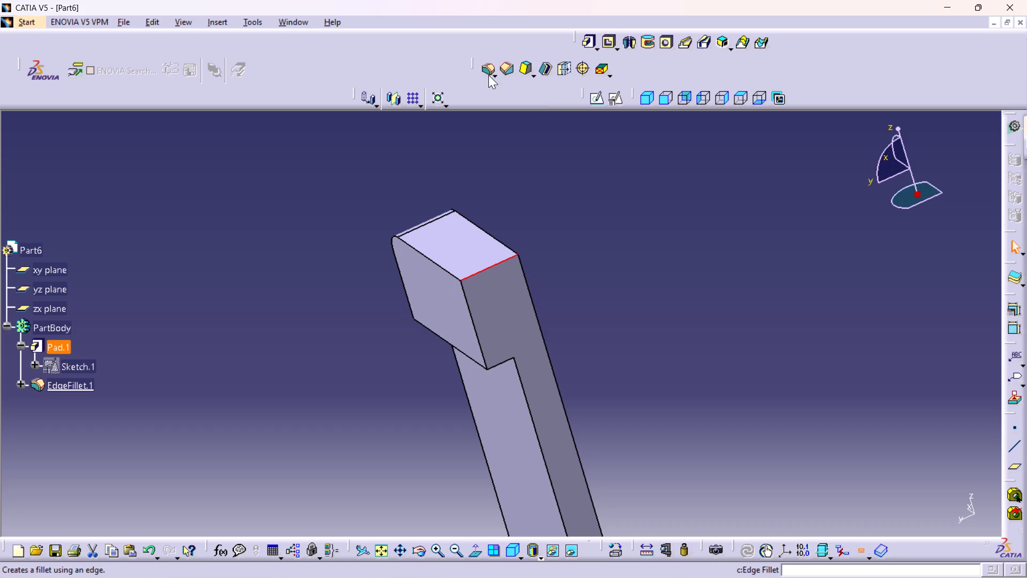
{"action": "left_click", "coordinate": [487, 72]}
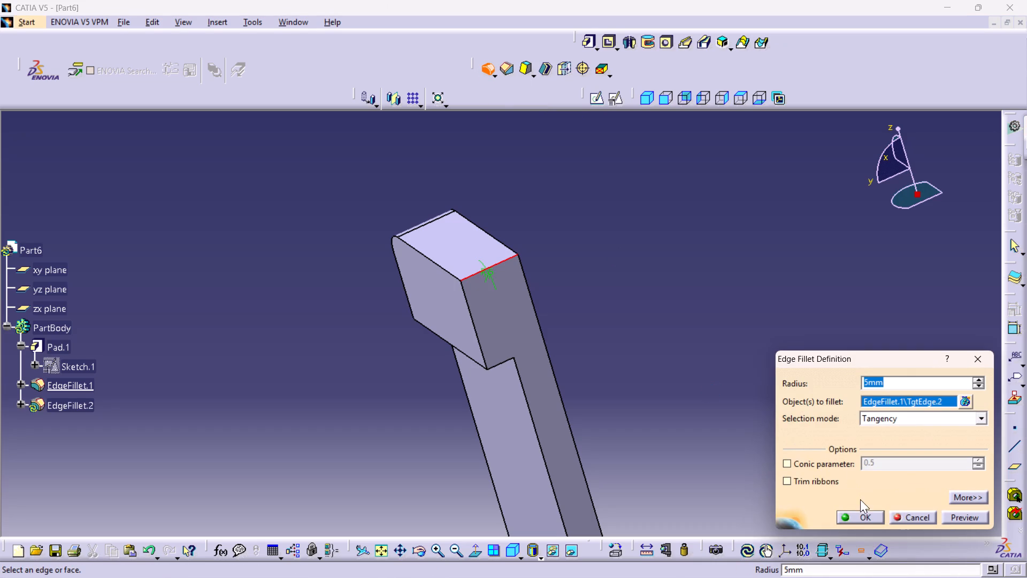
{"action": "left_click", "coordinate": [854, 516]}
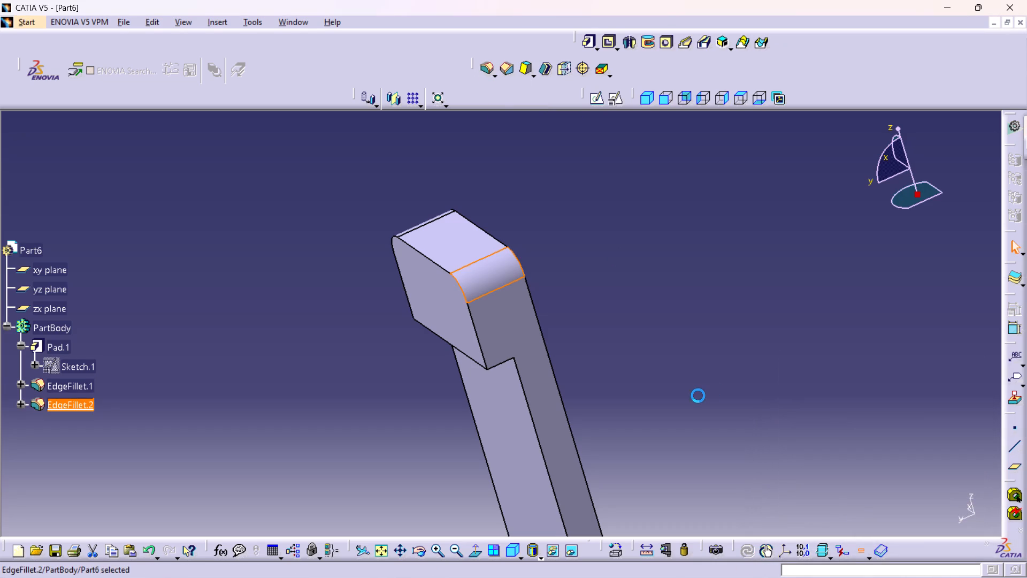
{"action": "left_click", "coordinate": [698, 396]}
Inspect the two filleted corners of the upper flange from several angles.
{"action": "middle_click_drag", "start_coordinate": [598, 413], "coordinate": [626, 399], "text": "ctrl"}
{"action": "middle_click_drag", "start_coordinate": [588, 406], "coordinate": [747, 249], "text": "ctrl"}
{"action": "right_click_drag", "start_coordinate": [615, 391], "coordinate": [747, 248], "text": "ctrl"}
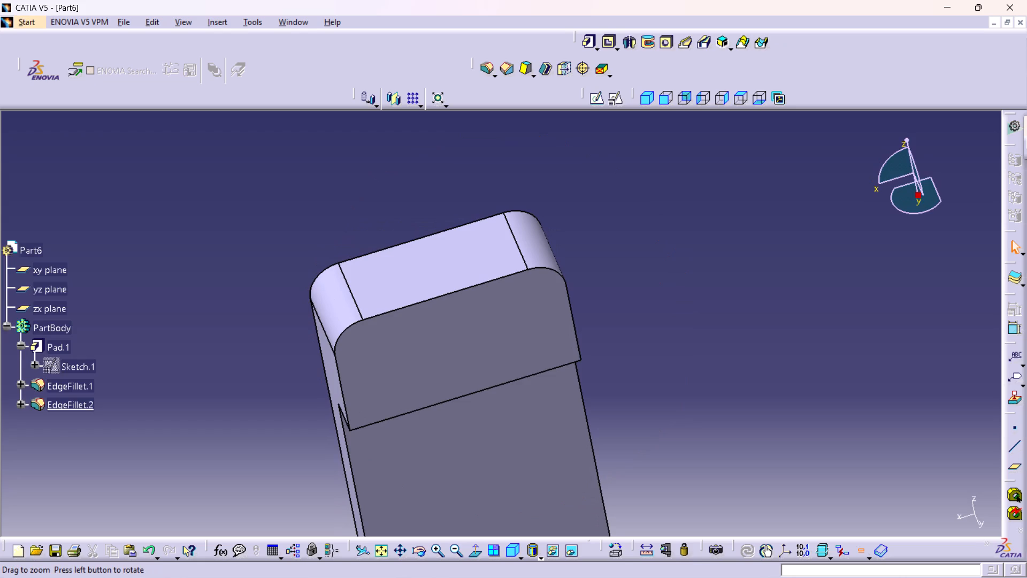
{"action": "scroll", "coordinate": [638, 308], "scroll_direction": "down", "scroll_amount": 1, "text": "ctrl"}
{"action": "middle_click_drag", "start_coordinate": [638, 308], "coordinate": [667, 196], "text": "ctrl"}
{"action": "right_click_drag", "start_coordinate": [638, 303], "coordinate": [667, 196], "text": "ctrl"}
{"action": "middle_click_drag", "start_coordinate": [648, 457], "coordinate": [633, 432]}
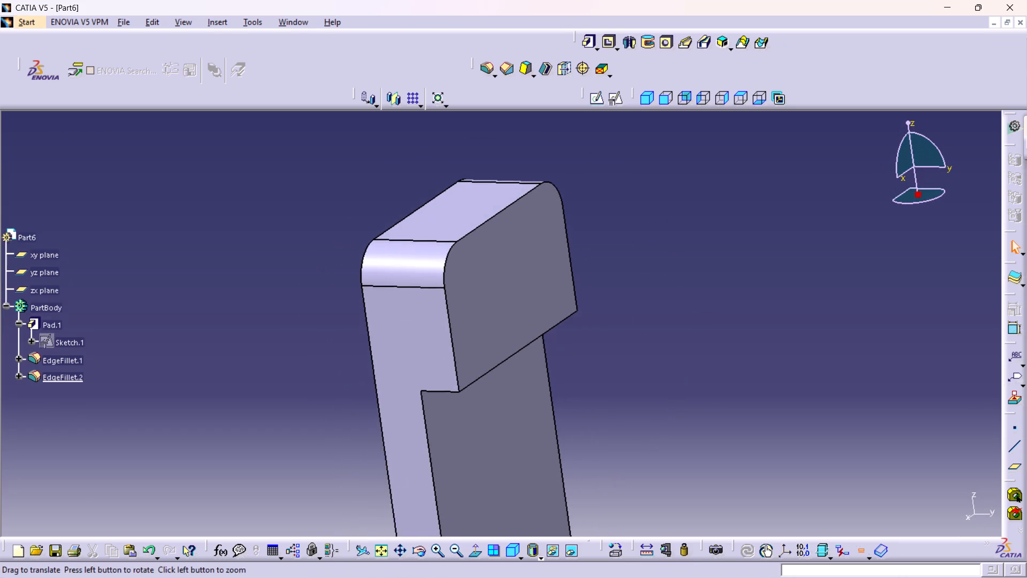
{"action": "middle_click_drag", "start_coordinate": [633, 432], "coordinate": [597, 328]}
{"action": "middle_click_drag", "start_coordinate": [663, 388], "coordinate": [671, 400], "text": "ctrl"}
{"action": "right_click_drag", "start_coordinate": [665, 388], "coordinate": [671, 400], "text": "ctrl"}
{"action": "middle_click_drag", "start_coordinate": [648, 354], "coordinate": [651, 390], "text": "ctrl"}
{"action": "right_click_drag", "start_coordinate": [648, 354], "coordinate": [652, 392], "text": "ctrl"}
{"action": "middle_click_drag", "start_coordinate": [561, 291], "coordinate": [552, 268], "text": "ctrl"}
{"action": "right_click_drag", "start_coordinate": [561, 290], "coordinate": [552, 268], "text": "ctrl"}
{"action": "middle_click_drag", "start_coordinate": [504, 269], "coordinate": [536, 295]}
{"action": "right_click_drag", "start_coordinate": [548, 339], "coordinate": [536, 295]}
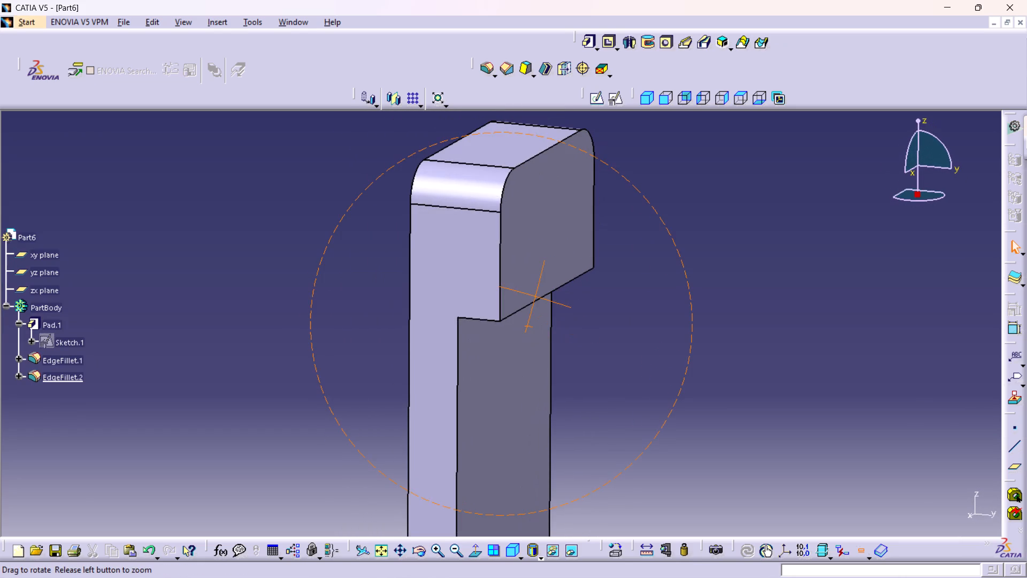
{"action": "right_click_drag", "start_coordinate": [536, 295], "coordinate": [534, 295]}
{"action": "middle_click_drag", "start_coordinate": [536, 295], "coordinate": [533, 295]}
Create a positioned sketch on the top face of the lower flange, with swapped axes and the V direction reversed.
{"action": "middle_click_drag", "start_coordinate": [579, 392], "coordinate": [534, 142]}
{"action": "middle_click_drag", "start_coordinate": [553, 399], "coordinate": [545, 341]}
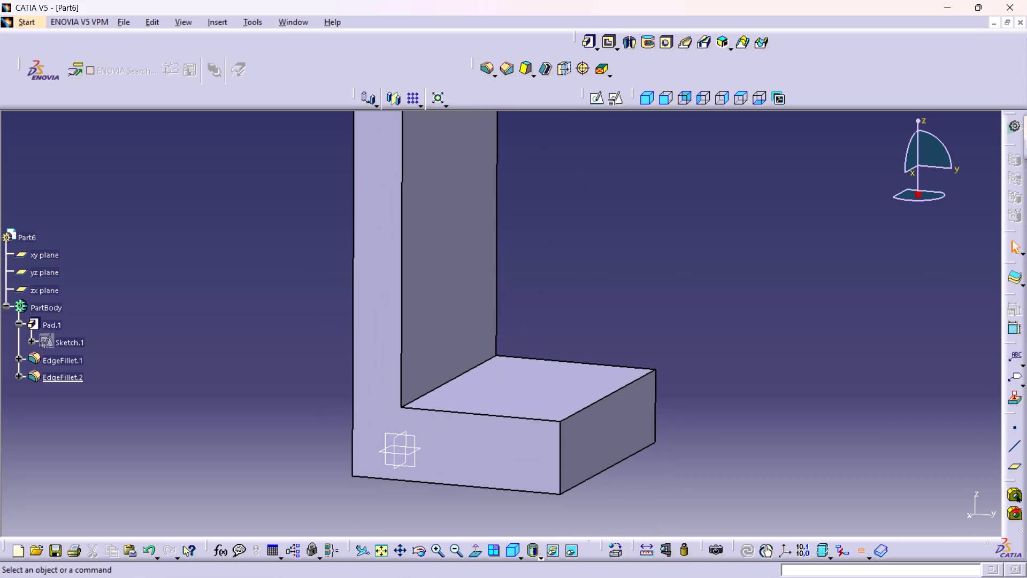
{"action": "left_click", "coordinate": [570, 395]}
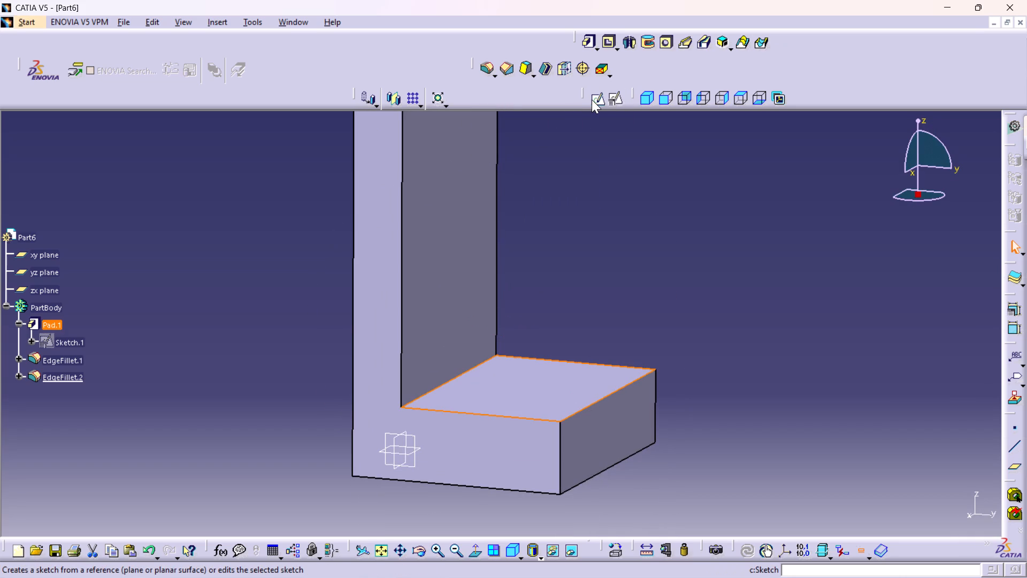
{"action": "left_click", "coordinate": [610, 95]}
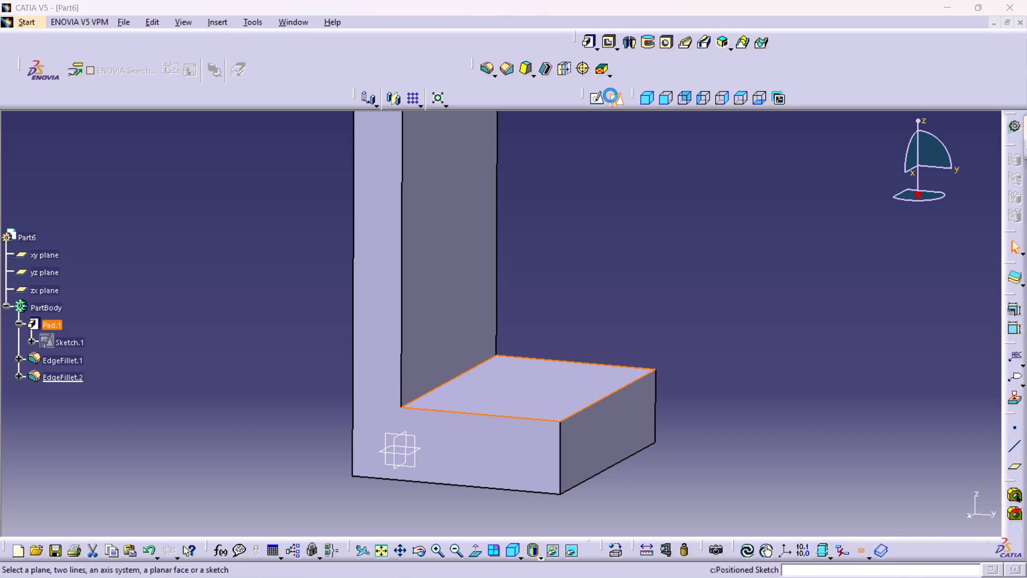
{"action": "middle_click_drag", "start_coordinate": [744, 376], "coordinate": [695, 347]}
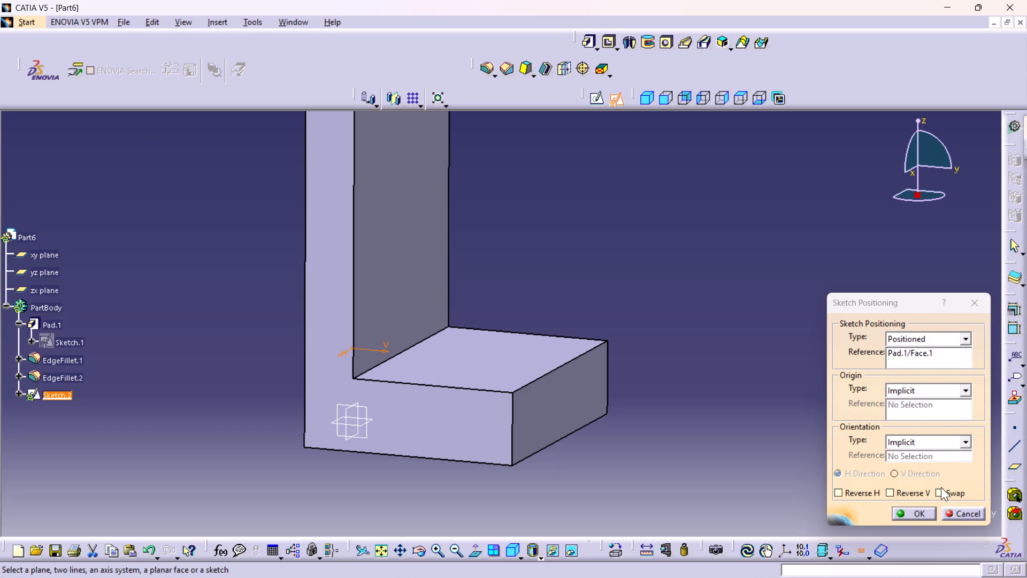
{"action": "left_click", "coordinate": [941, 488]}
{"action": "left_click", "coordinate": [894, 491]}
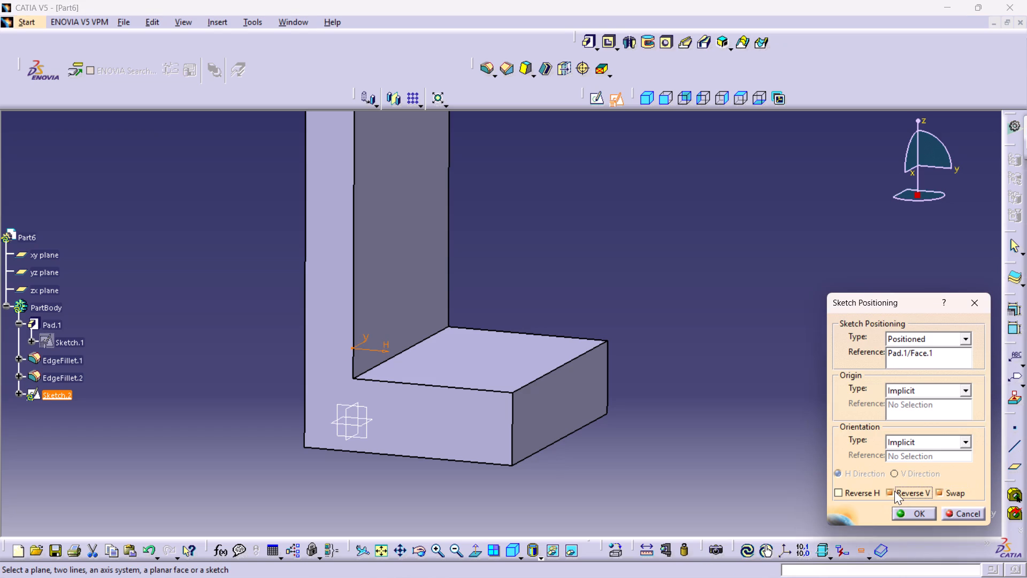
{"action": "left_click", "coordinate": [911, 515]}
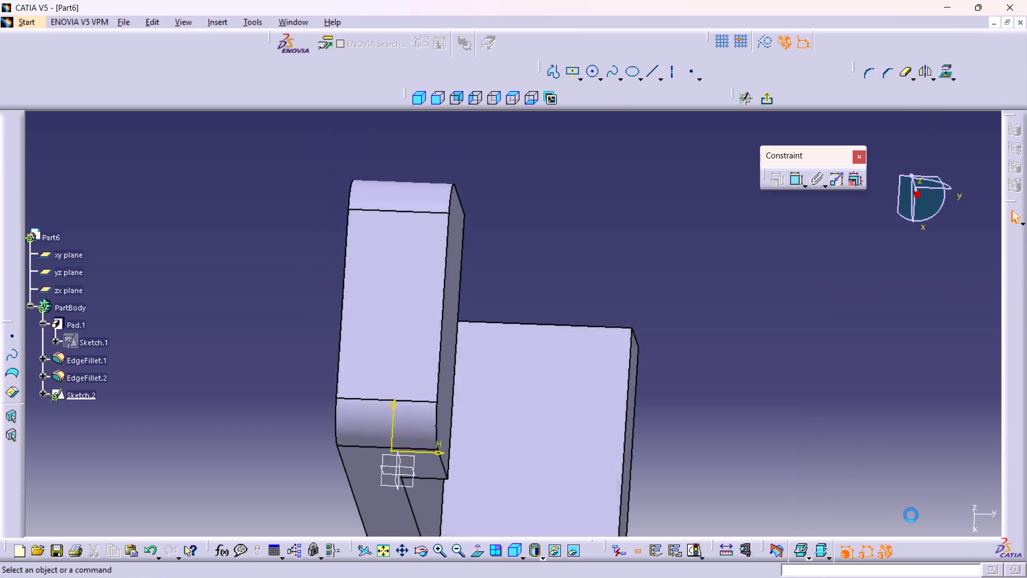
Sketch two circles, each about 8 mm in diameter, one above the other on the exposed area of the lower flange.
{"action": "middle_click_drag", "start_coordinate": [847, 455], "coordinate": [796, 368]}
{"action": "middle_click_drag", "start_coordinate": [771, 420], "coordinate": [762, 390]}
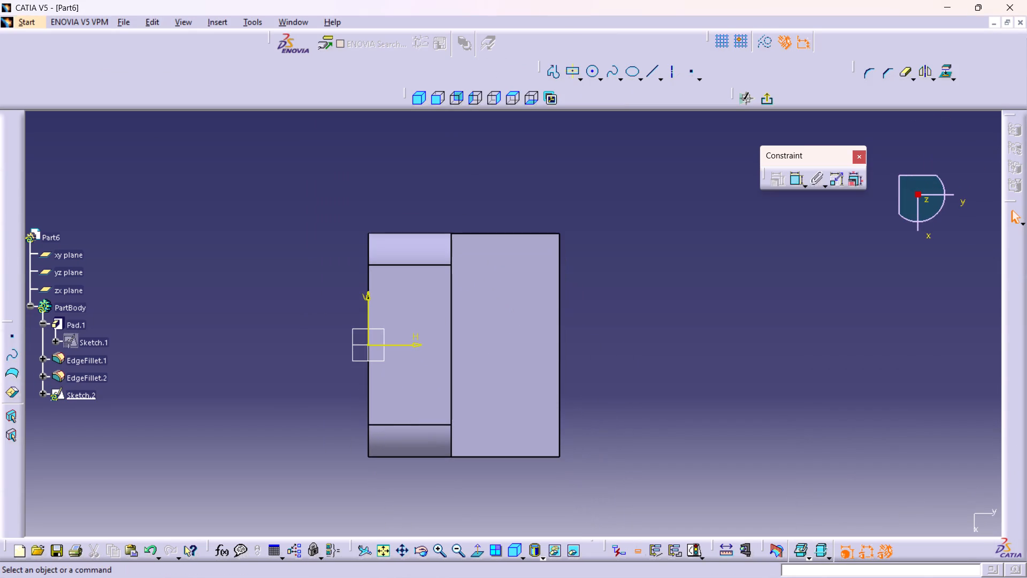
{"action": "double_click", "coordinate": [593, 74]}
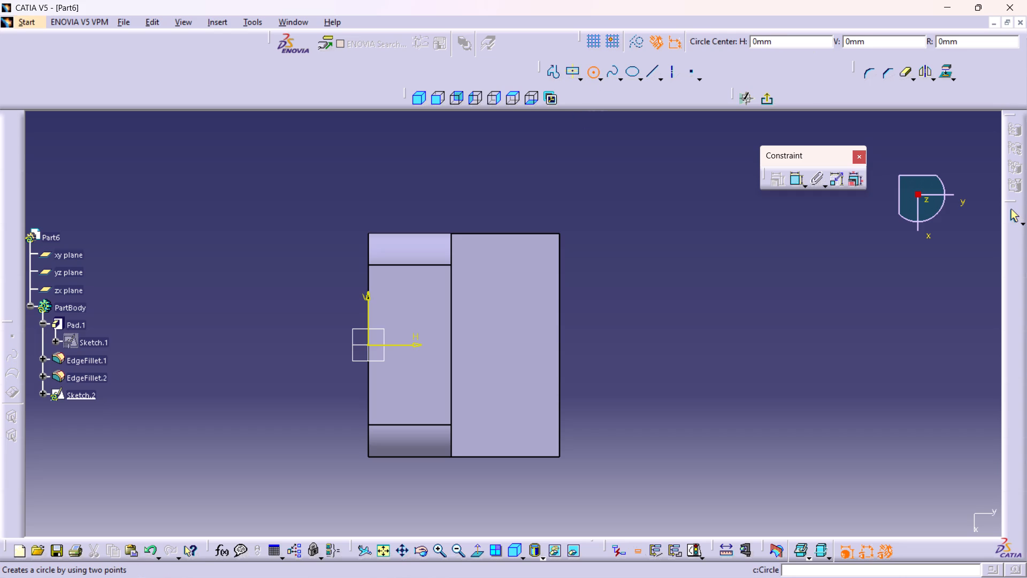
{"action": "left_click", "coordinate": [509, 280]}
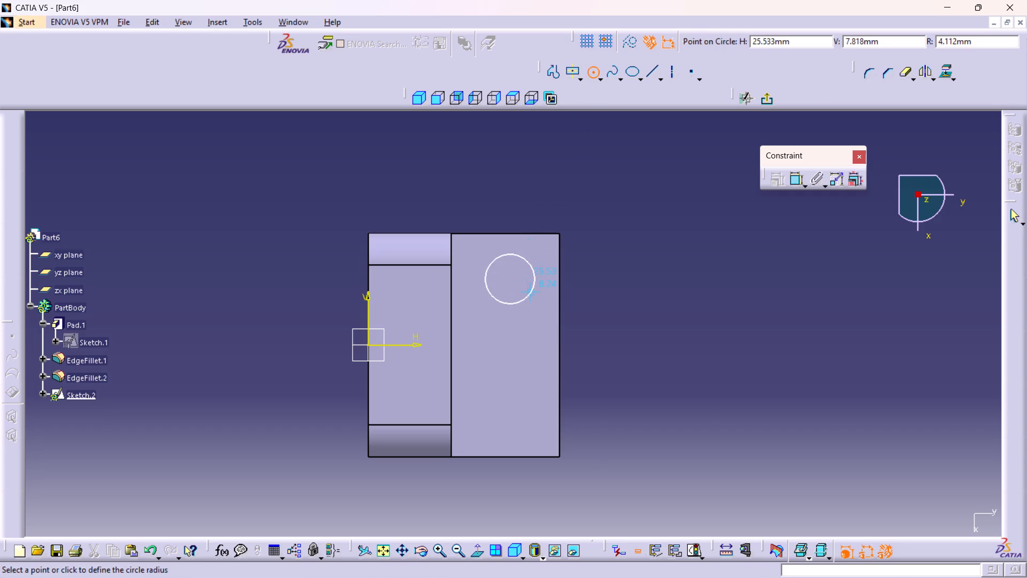
{"action": "left_click", "coordinate": [532, 295]}
{"action": "left_click", "coordinate": [504, 402]}
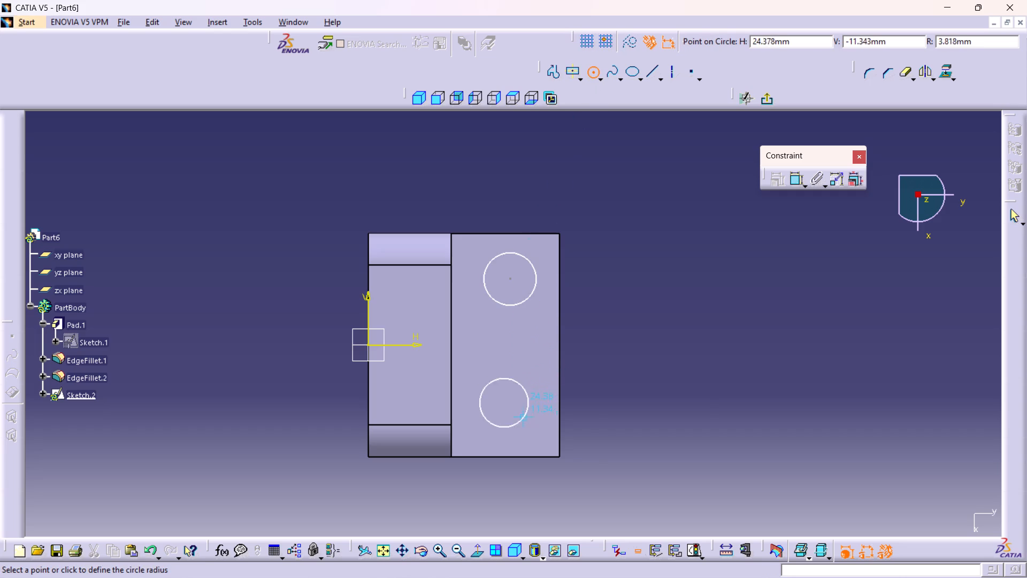
{"action": "left_click", "coordinate": [529, 414]}
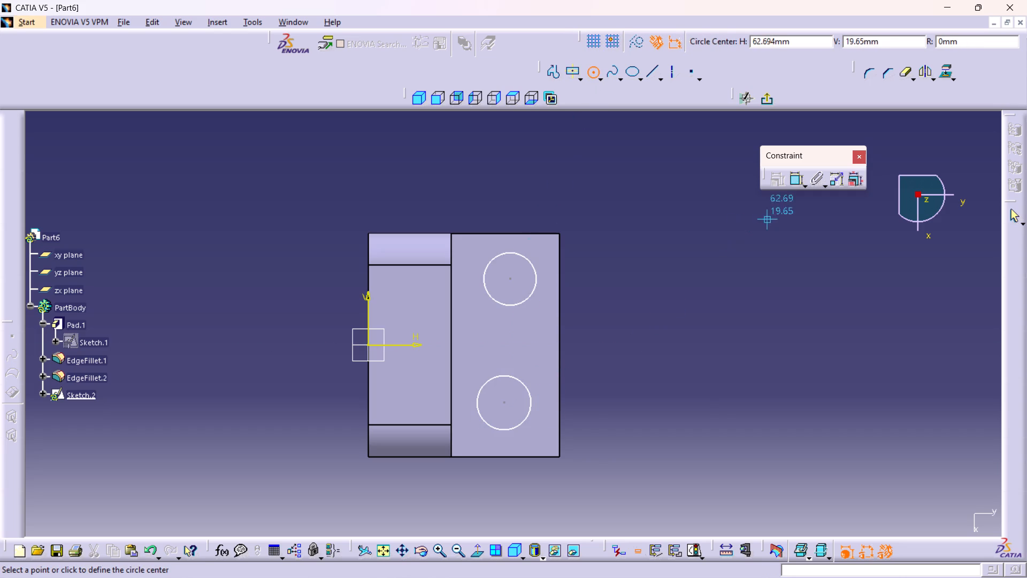
{"action": "left_click", "coordinate": [764, 232]}
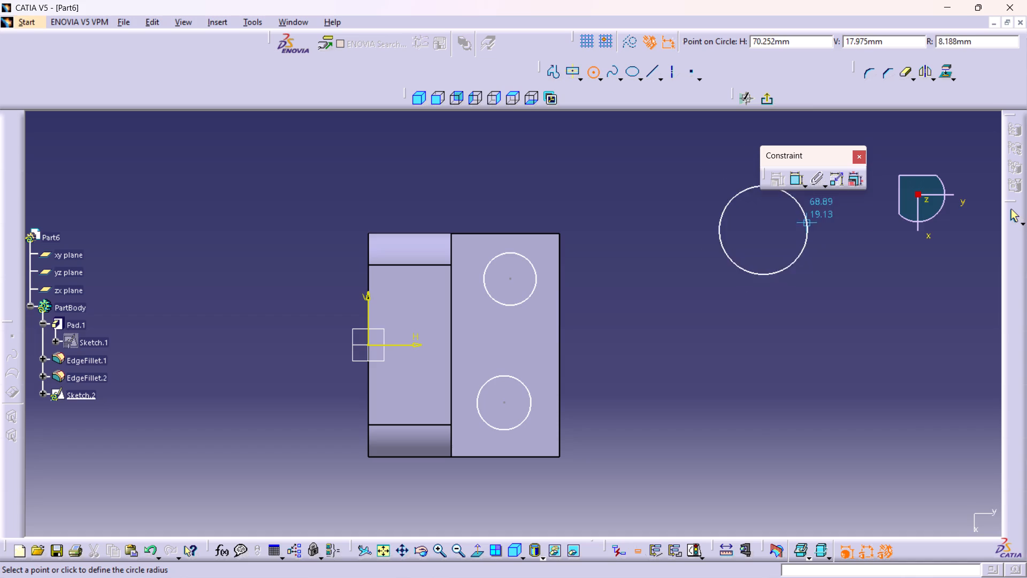
{"action": "left_click", "coordinate": [1010, 213]}
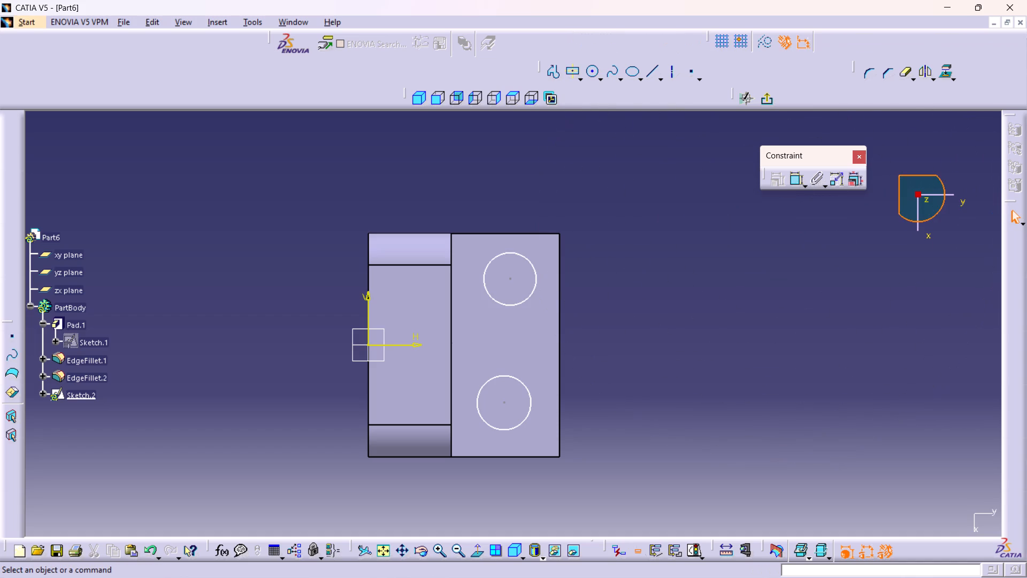
Constrain the lower circle's centre to 7 mm from the flange's lower edge in the sketch view.
{"action": "double_click", "coordinate": [793, 177]}
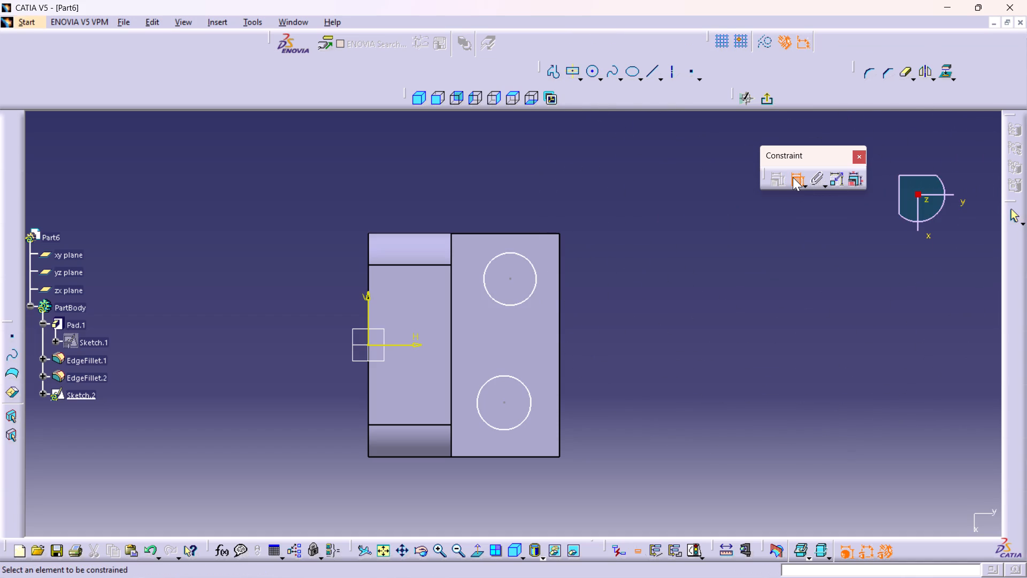
{"action": "left_click", "coordinate": [534, 457]}
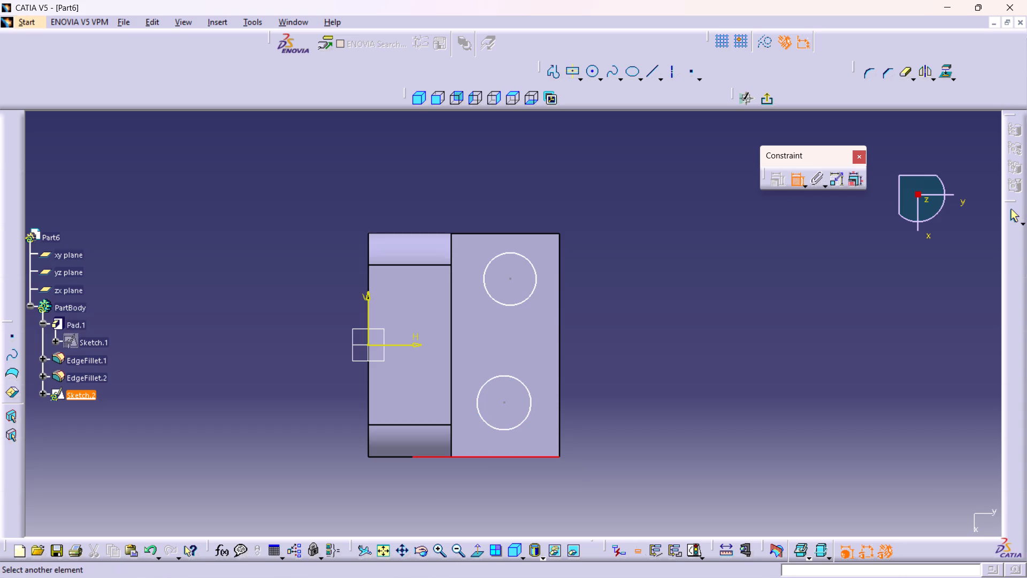
{"action": "left_click", "coordinate": [504, 402]}
{"action": "left_click", "coordinate": [615, 427]}
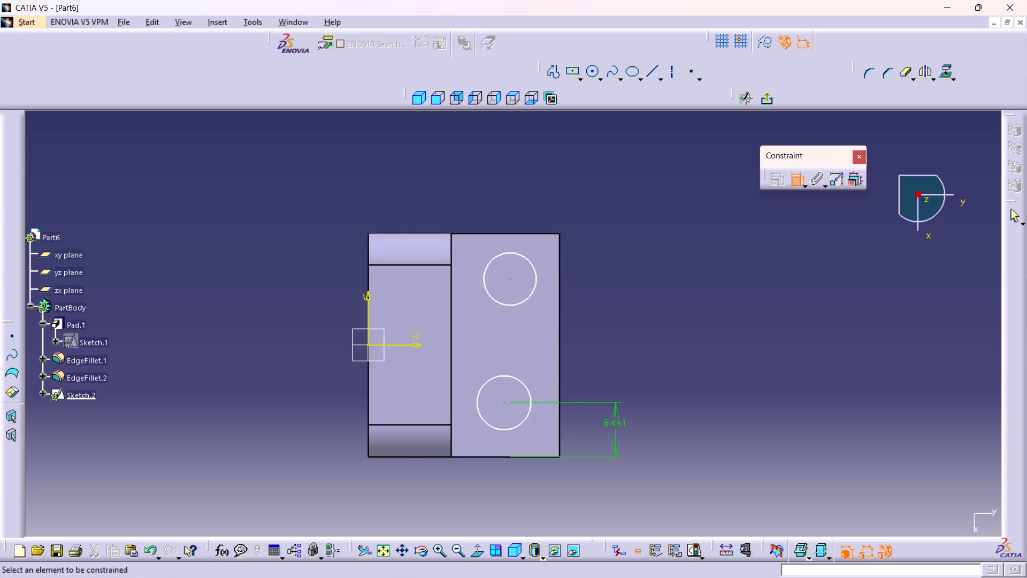
{"action": "double_click", "coordinate": [618, 422]}
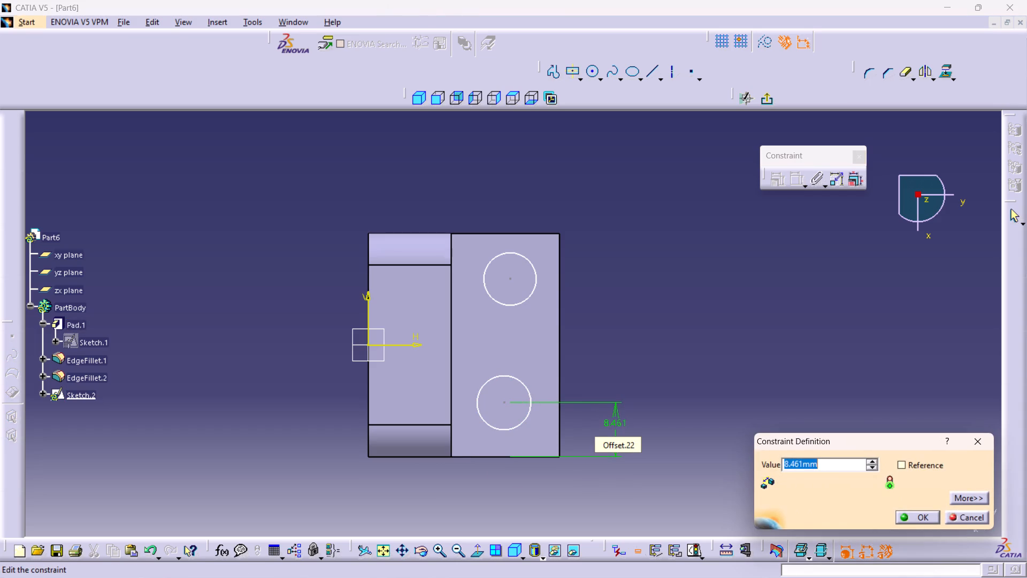
{"action": "key", "text": "7"}
{"action": "key", "text": "Return"}
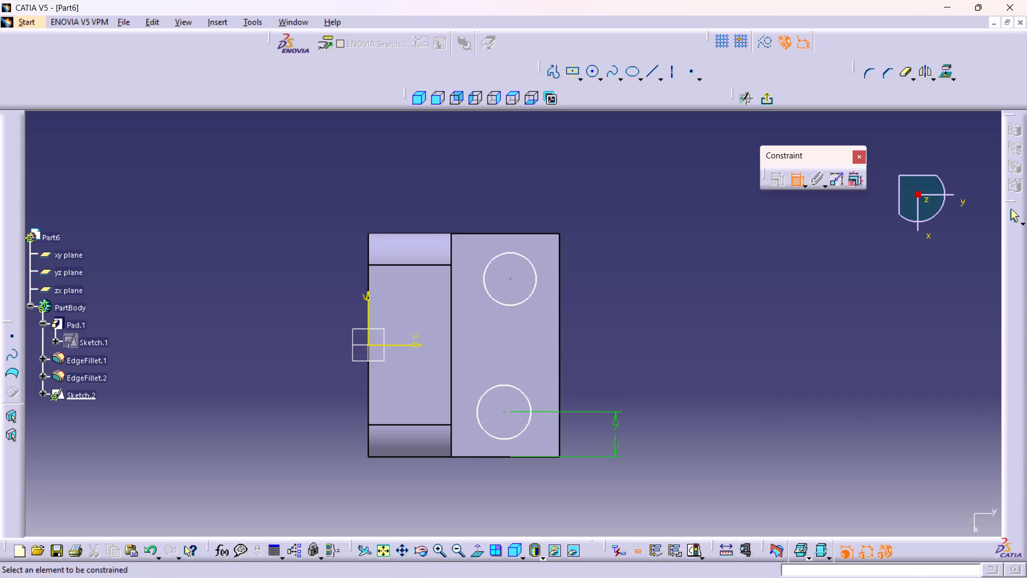
Constrain the distance between the two circle centres to 21 mm.
{"action": "middle_click_drag", "start_coordinate": [614, 294], "coordinate": [617, 306]}
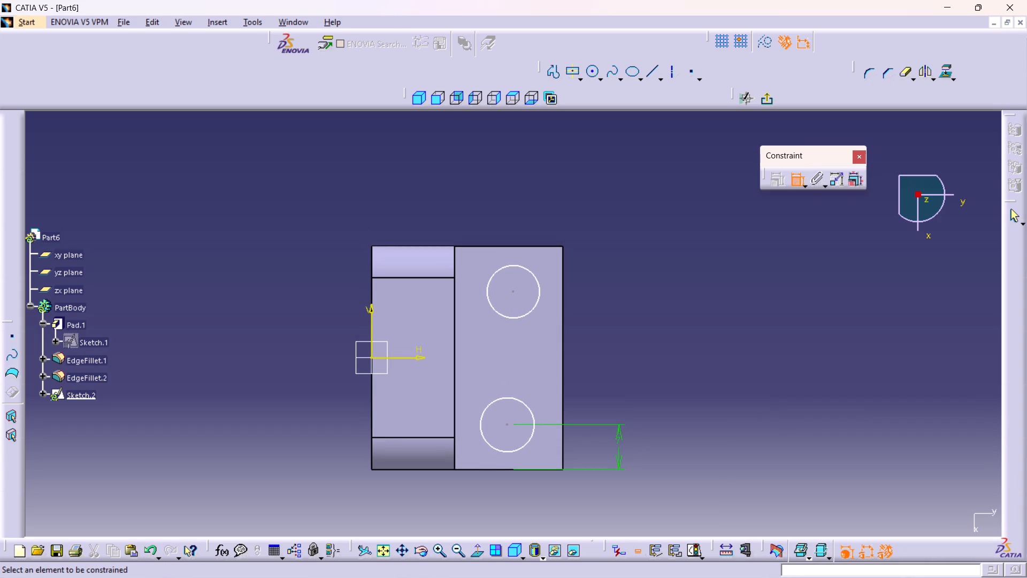
{"action": "left_click", "coordinate": [508, 425]}
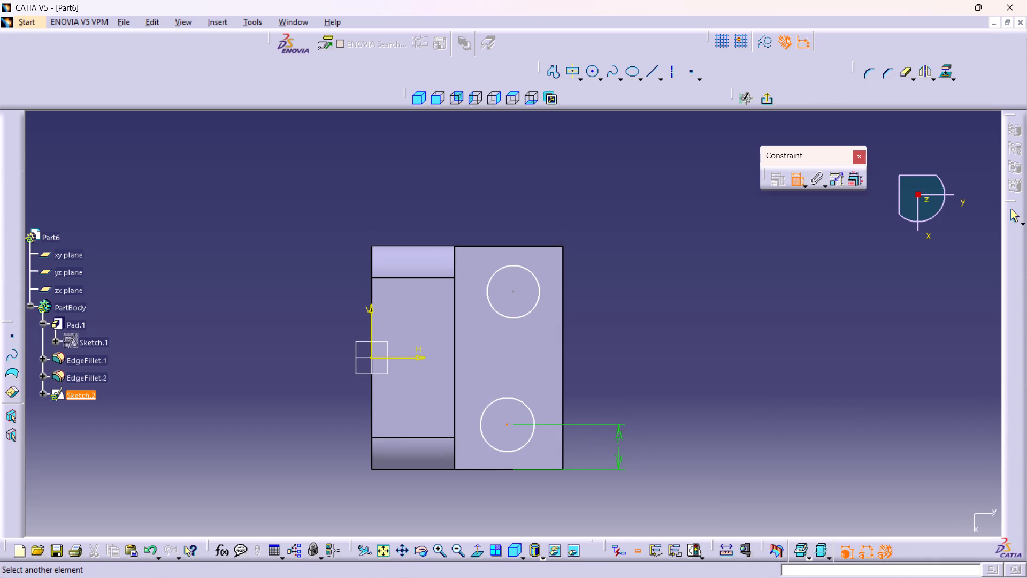
{"action": "left_click", "coordinate": [513, 291]}
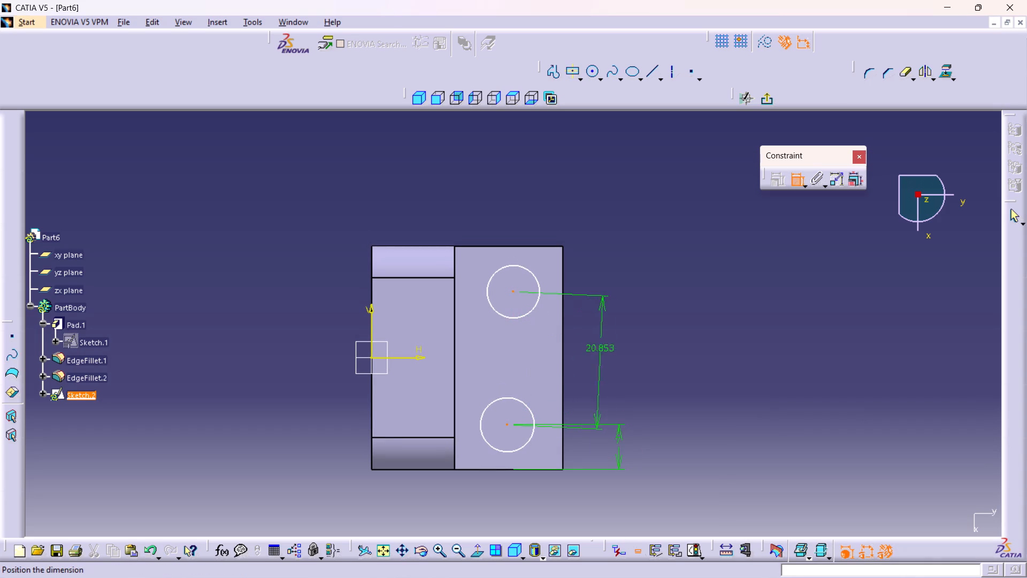
{"action": "left_click", "coordinate": [669, 354]}
{"action": "double_click", "coordinate": [675, 352]}
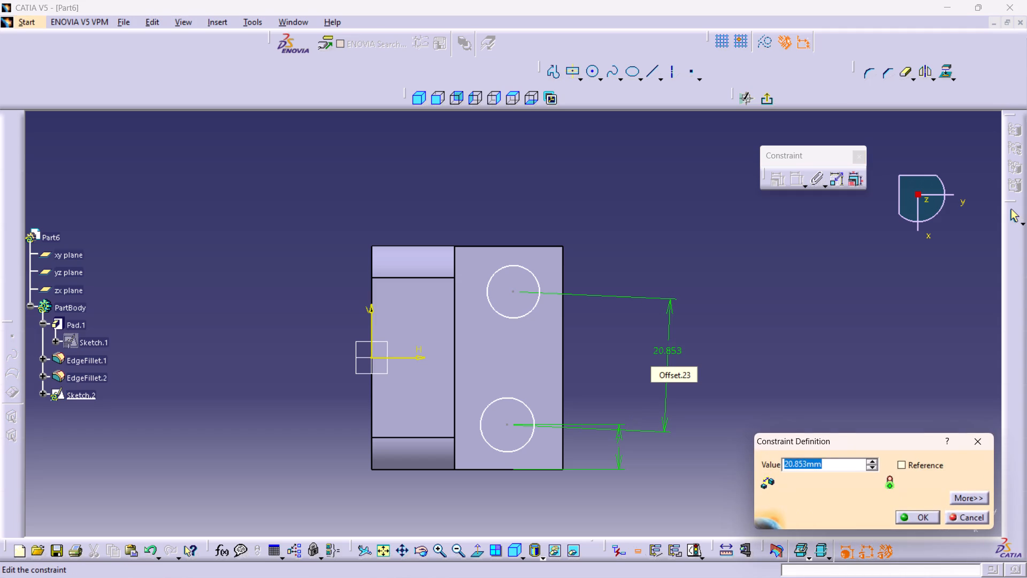
{"action": "type", "text": "21"}
{"action": "key", "text": "Return"}
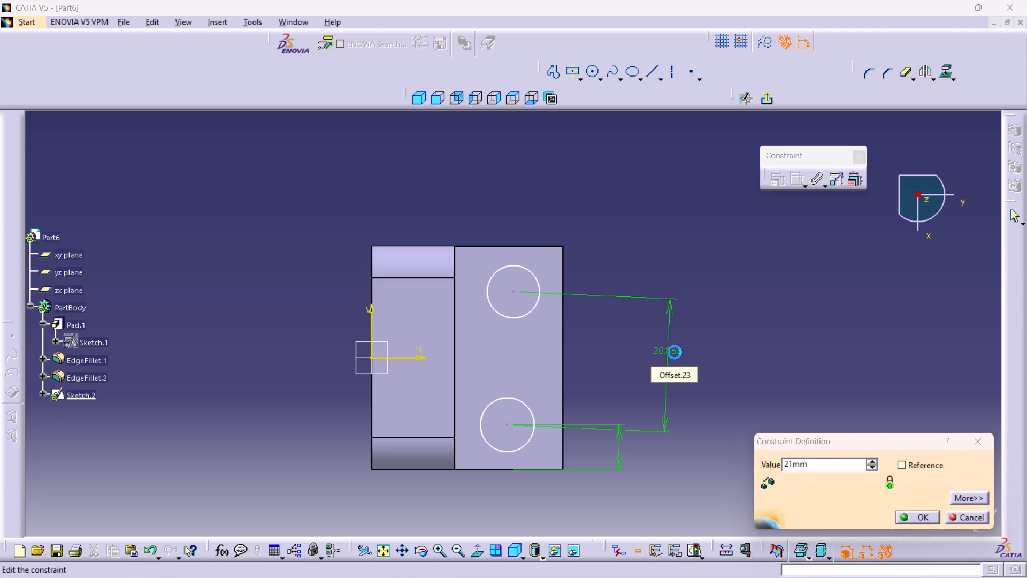
Constrain the upper circle's diameter to 10 mm.
{"action": "left_click", "coordinate": [527, 264]}
{"action": "left_click", "coordinate": [532, 271]}
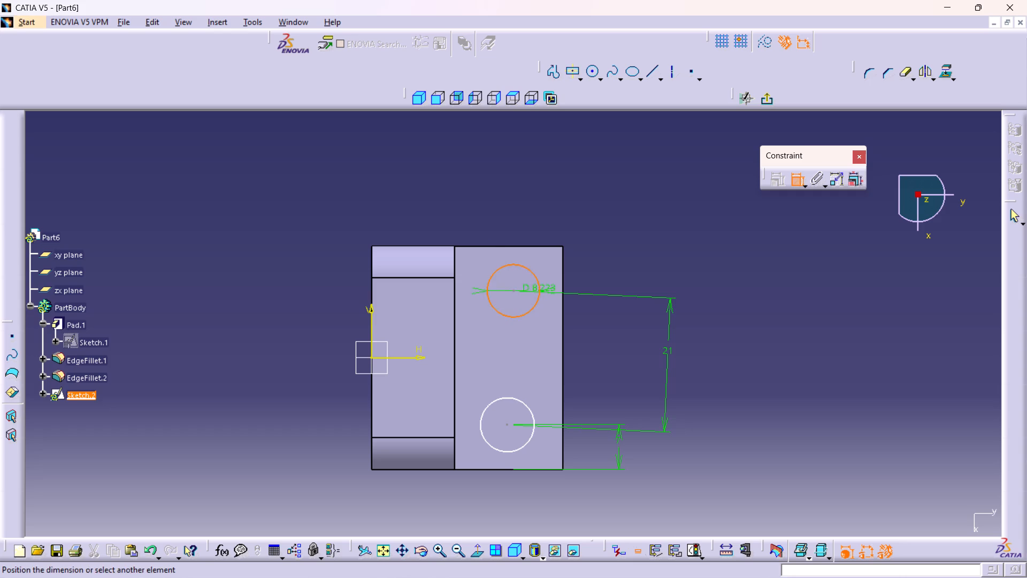
{"action": "left_click", "coordinate": [555, 193]}
{"action": "double_click", "coordinate": [561, 189]}
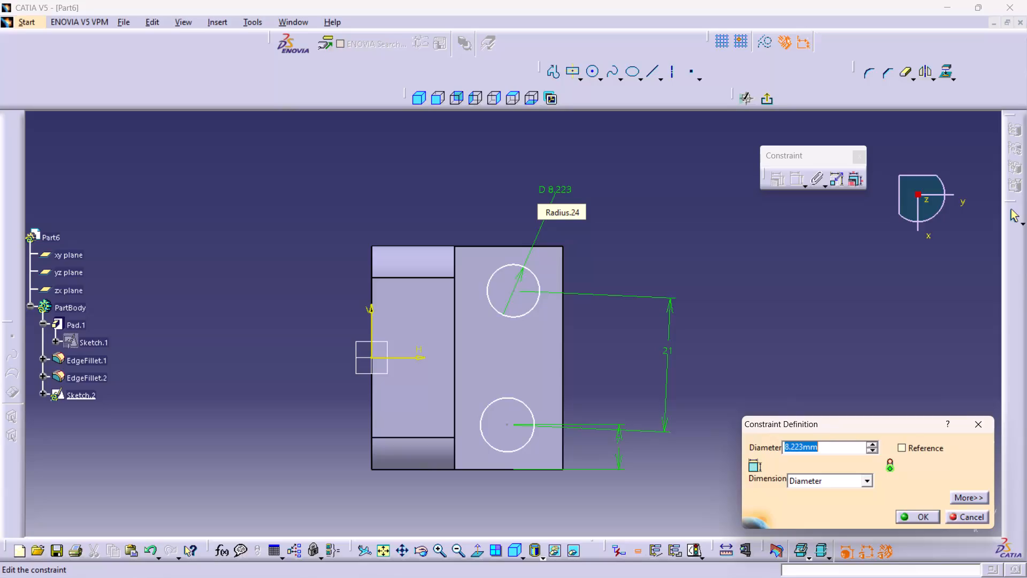
{"action": "type", "text": "10"}
{"action": "key", "text": "Return"}
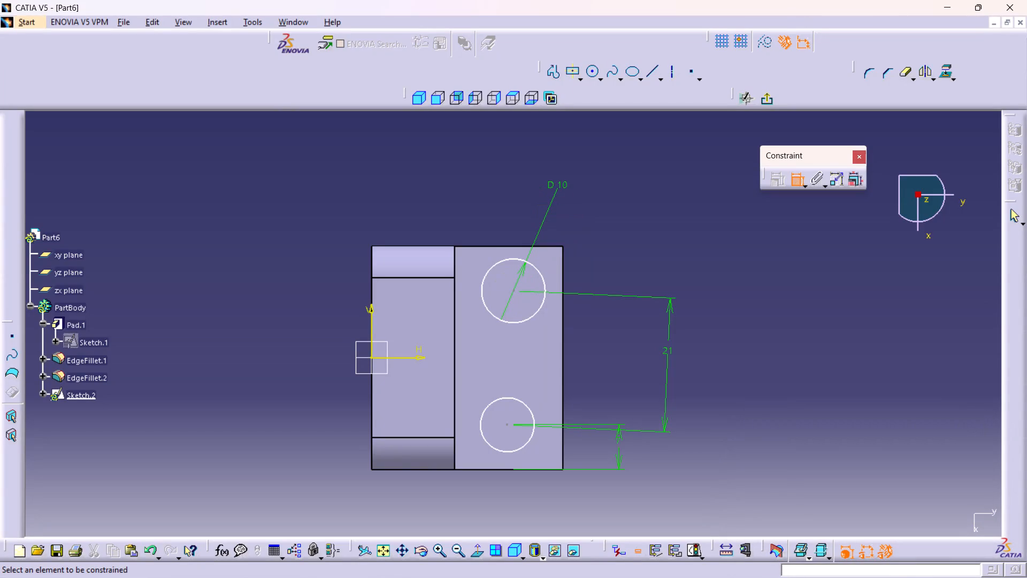
{"action": "left_click", "coordinate": [763, 269]}
{"action": "left_click", "coordinate": [803, 185]}
{"action": "left_click", "coordinate": [798, 182]}
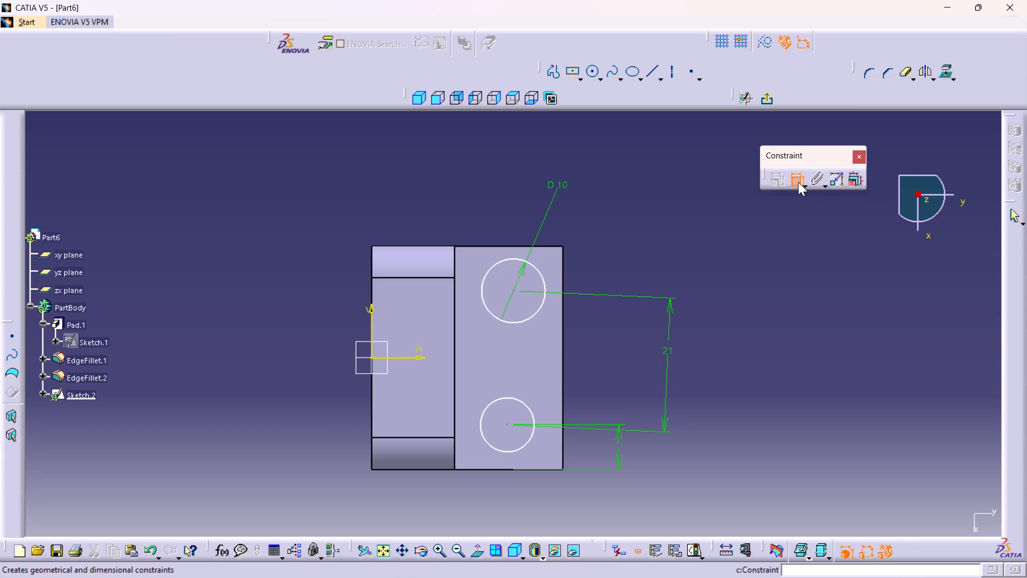
{"action": "left_click", "coordinate": [798, 180]}
Delete the 21 mm centre-distance constraint and the lower circle's offset constraint to the flange edge.
{"action": "left_click", "coordinate": [664, 352]}
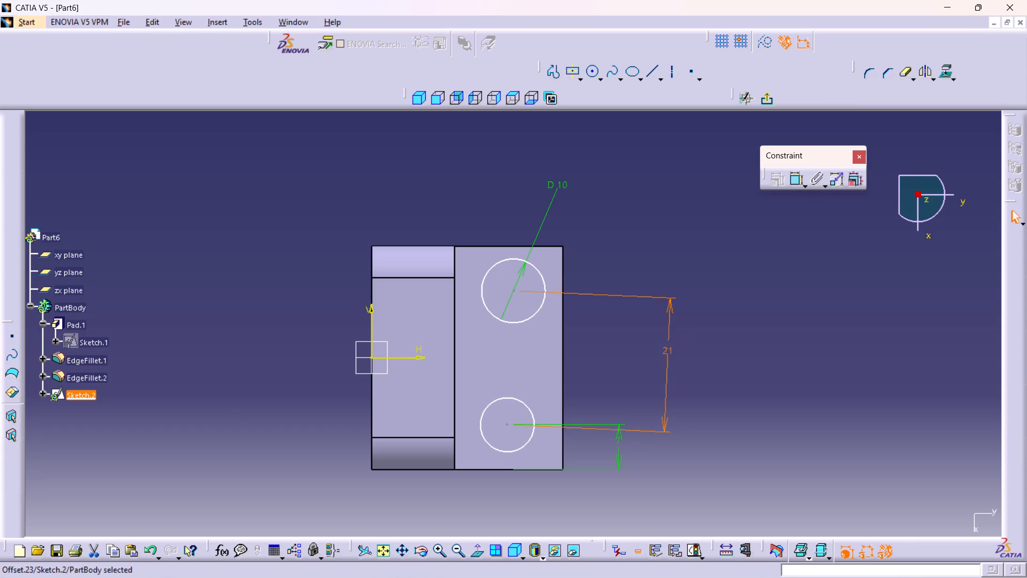
{"action": "right_click", "coordinate": [703, 335]}
{"action": "right_click", "coordinate": [663, 352]}
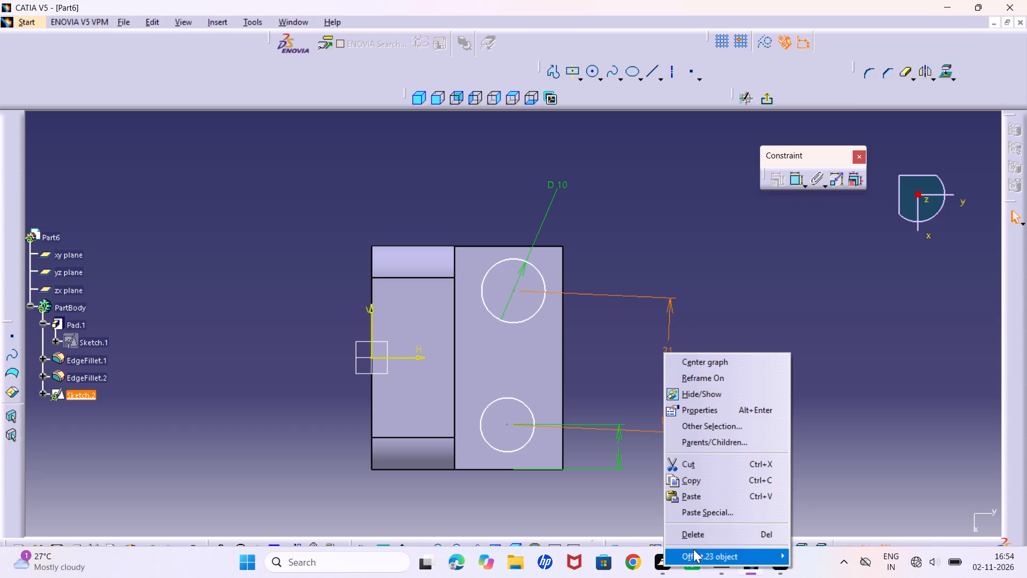
{"action": "left_click", "coordinate": [689, 534]}
{"action": "left_click", "coordinate": [615, 427]}
{"action": "right_click", "coordinate": [615, 427]}
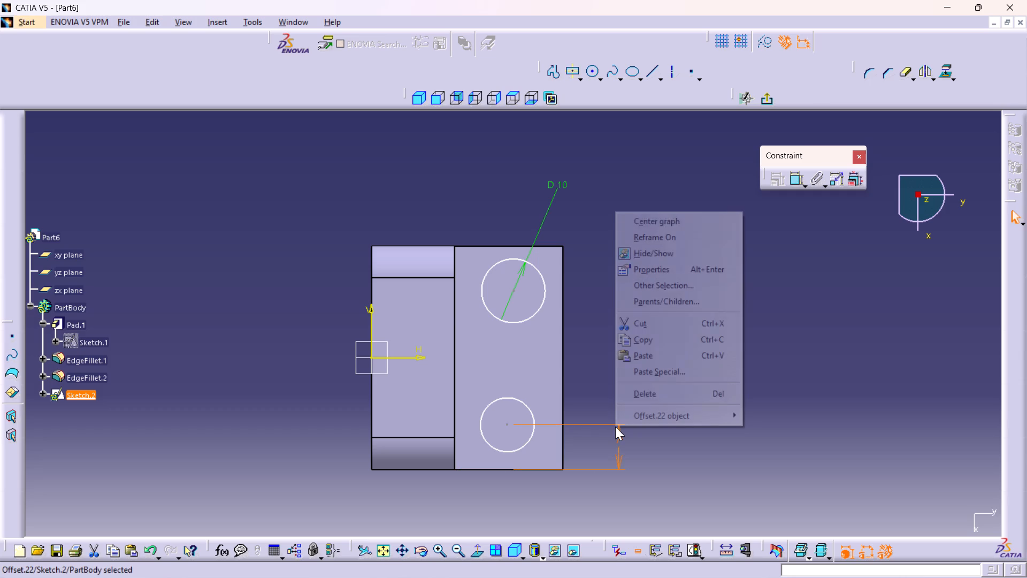
{"action": "left_click", "coordinate": [647, 391]}
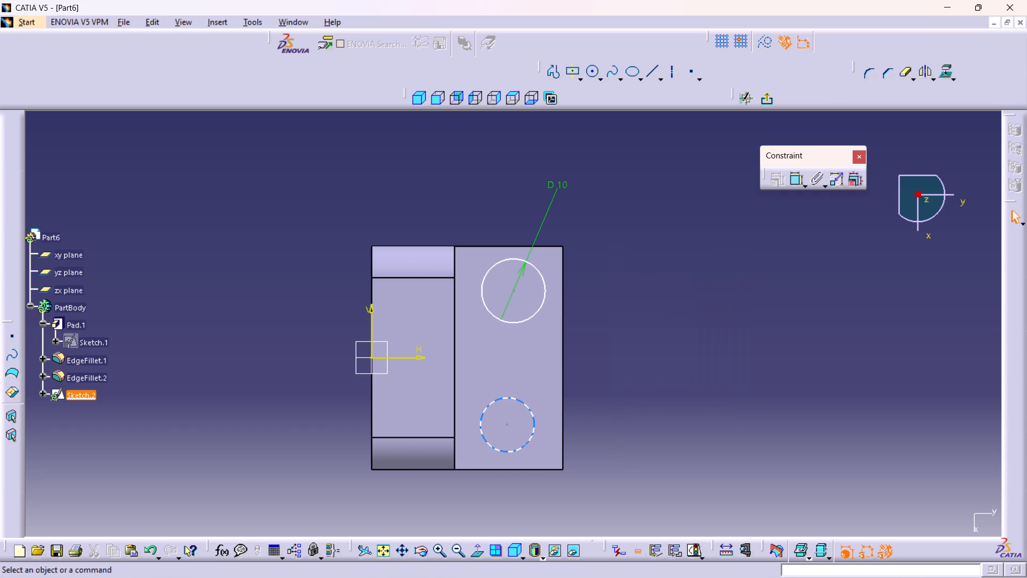
Delete the lower circle from the flange sketch.
{"action": "left_click", "coordinate": [530, 410]}
{"action": "right_click", "coordinate": [530, 410]}
{"action": "left_click", "coordinate": [564, 380]}
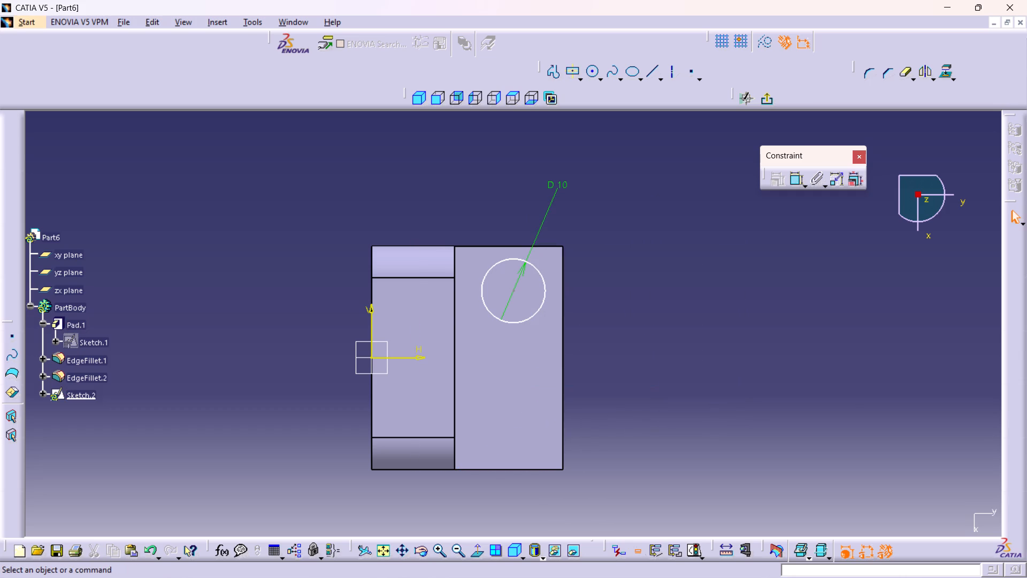
Constrain the remaining circle's centre to 7 mm from the flange's upper edge in the sketch view.
{"action": "middle_click_drag", "start_coordinate": [610, 352], "coordinate": [620, 362]}
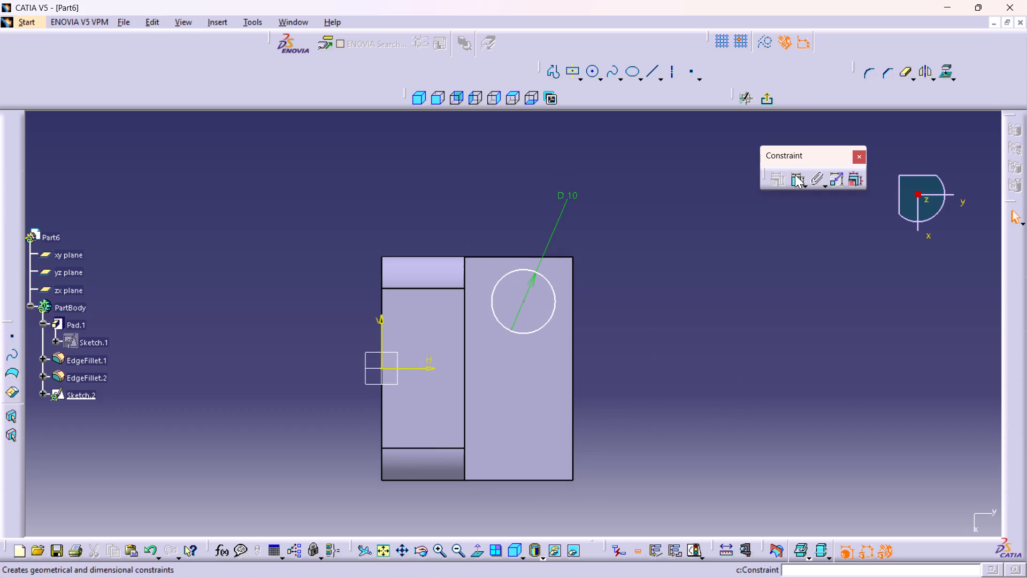
{"action": "double_click", "coordinate": [795, 174]}
{"action": "left_click", "coordinate": [524, 298]}
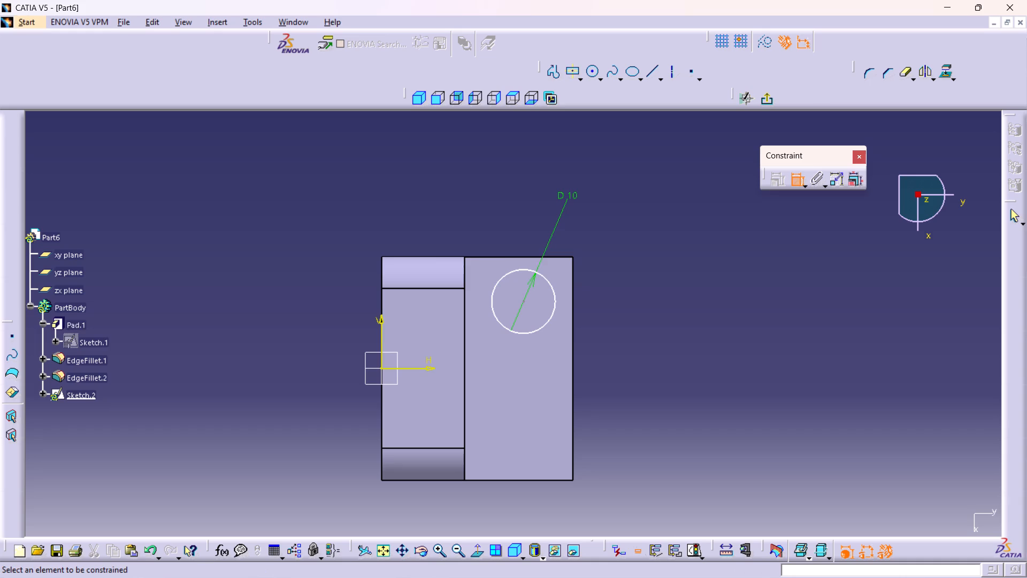
{"action": "left_click", "coordinate": [557, 258]}
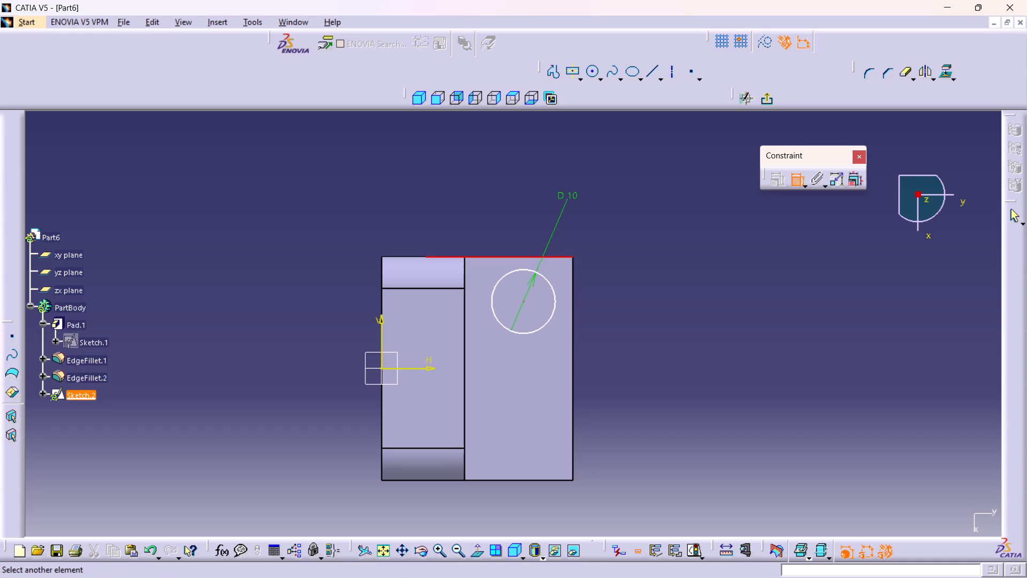
{"action": "left_click", "coordinate": [524, 301]}
{"action": "left_click", "coordinate": [639, 288]}
{"action": "double_click", "coordinate": [639, 286]}
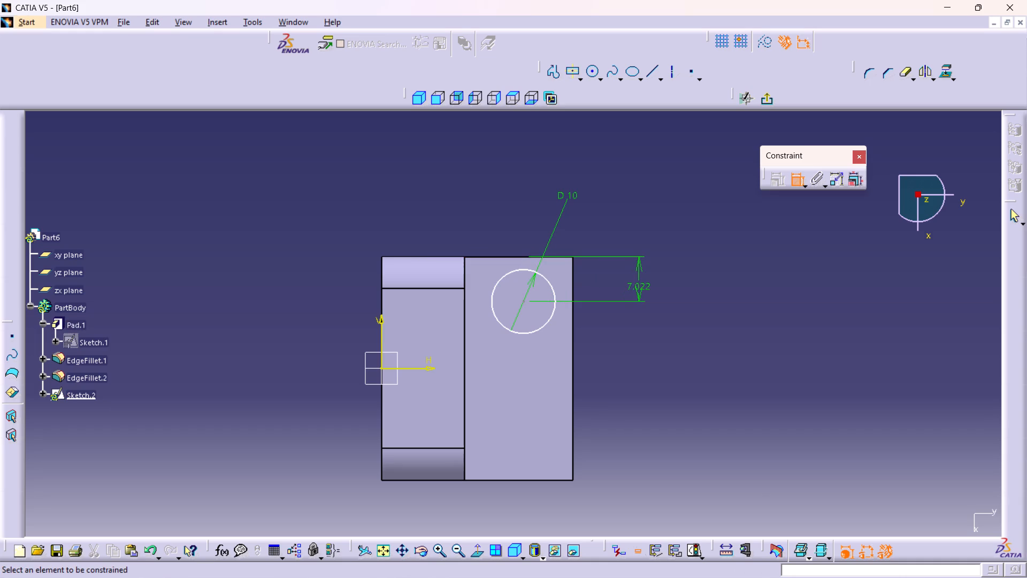
{"action": "key", "text": "7"}
{"action": "key", "text": "Return"}
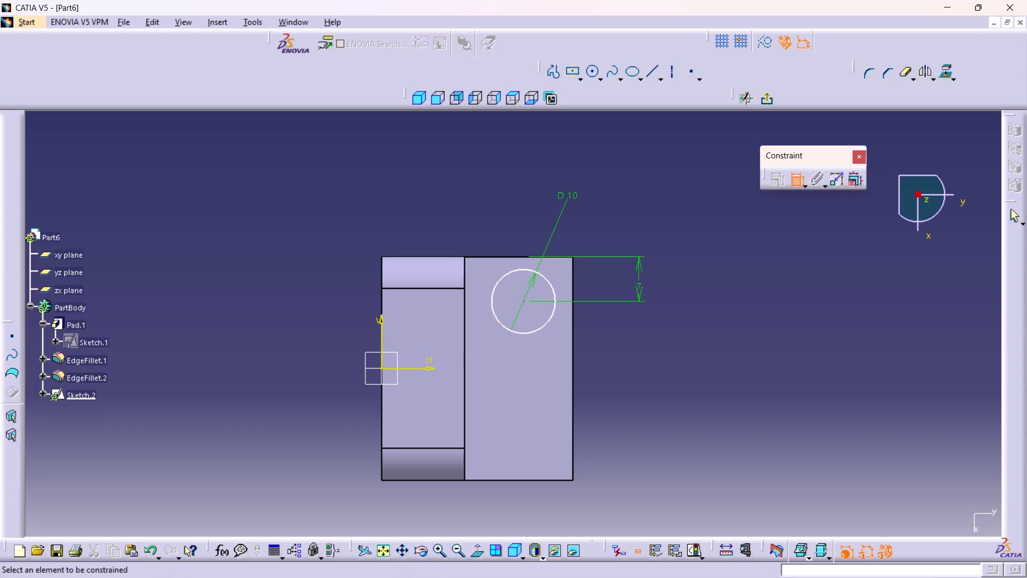
Constrain the circle's centre to 8 mm from the flange's outer vertical edge in the sketch view.
{"action": "middle_click_drag", "start_coordinate": [666, 378], "coordinate": [671, 358]}
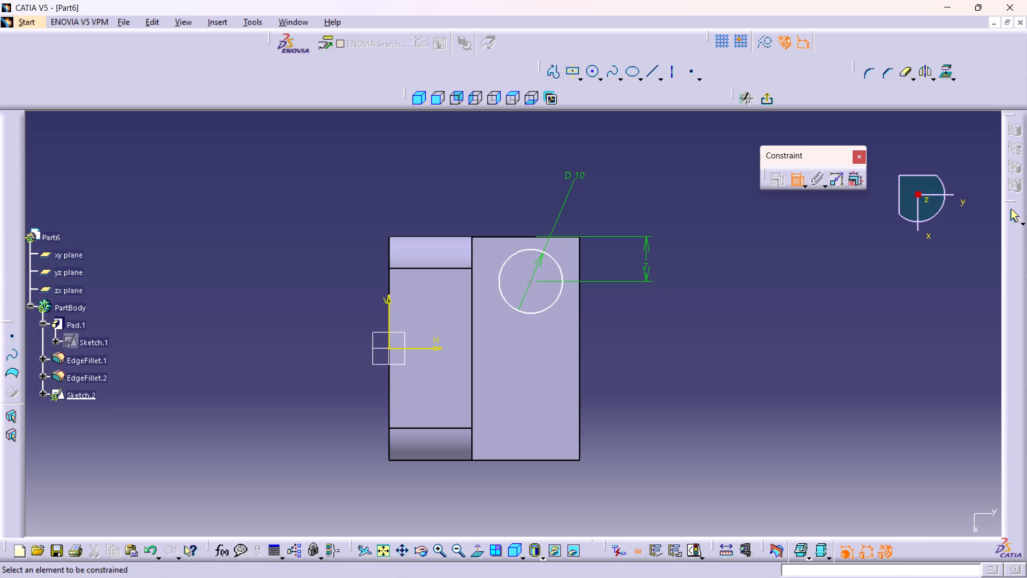
{"action": "left_click", "coordinate": [530, 280]}
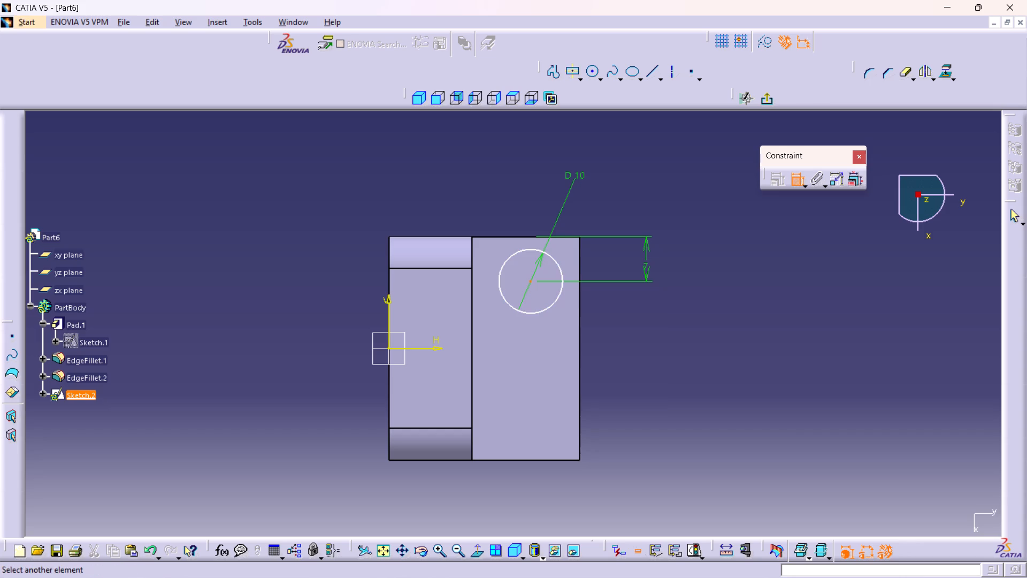
{"action": "left_click", "coordinate": [580, 295]}
{"action": "left_click", "coordinate": [554, 144]}
{"action": "double_click", "coordinate": [560, 136]}
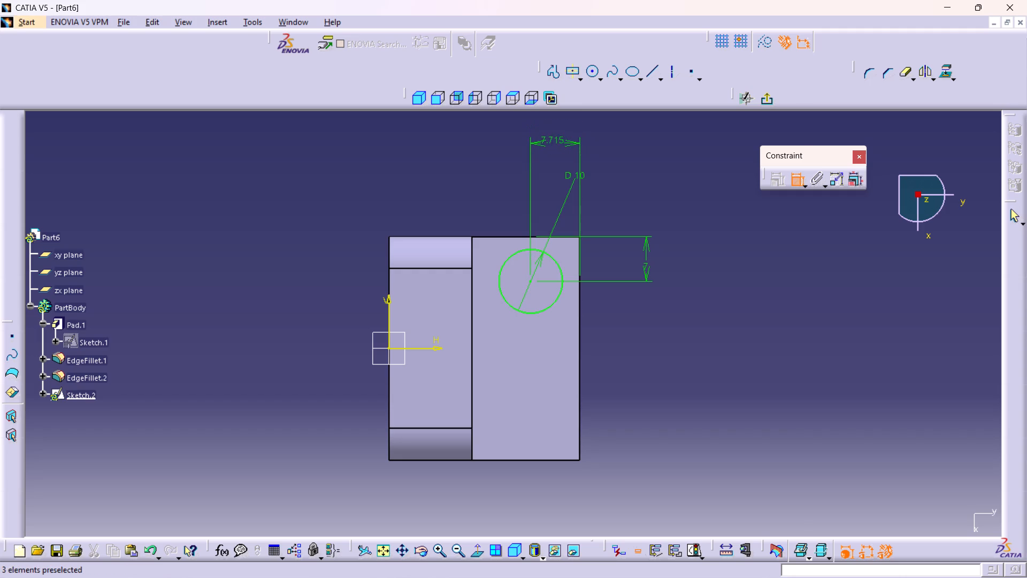
{"action": "key", "text": "8"}
{"action": "key", "text": "Return"}
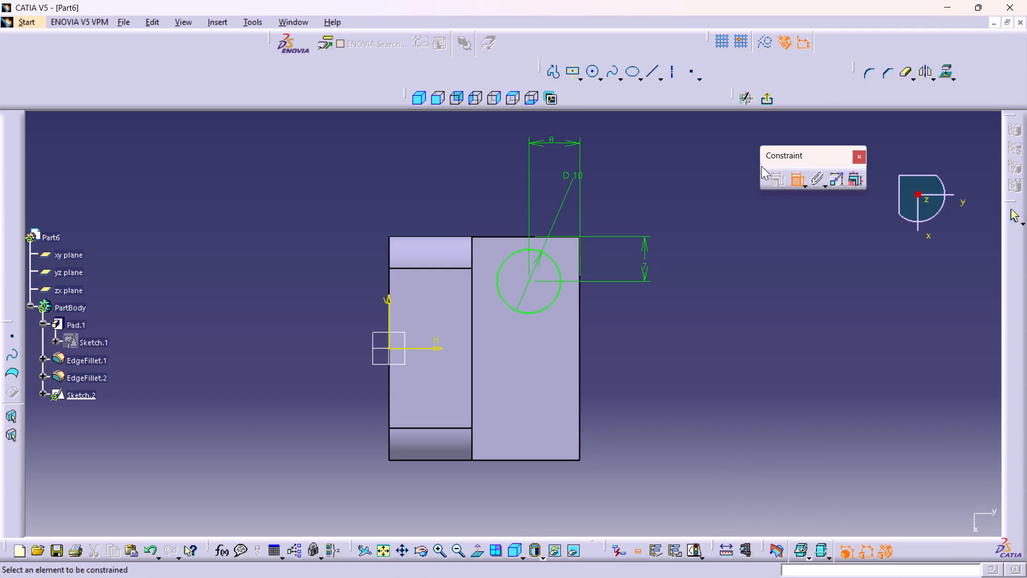
{"action": "left_click", "coordinate": [796, 174]}
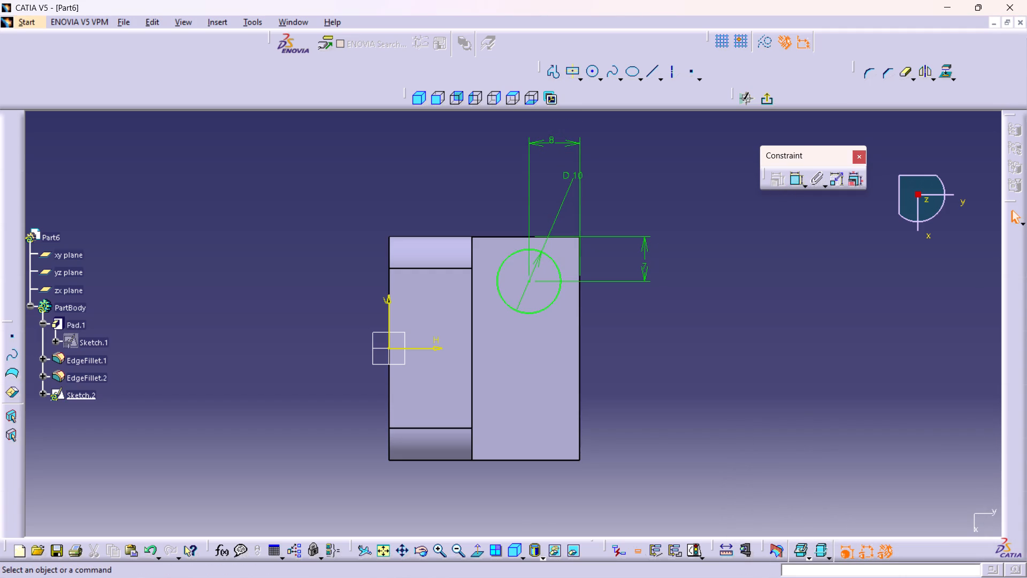
Mirror the 10 mm circle about the sketch's H axis and exit the sketch.
{"action": "left_click", "coordinate": [558, 267]}
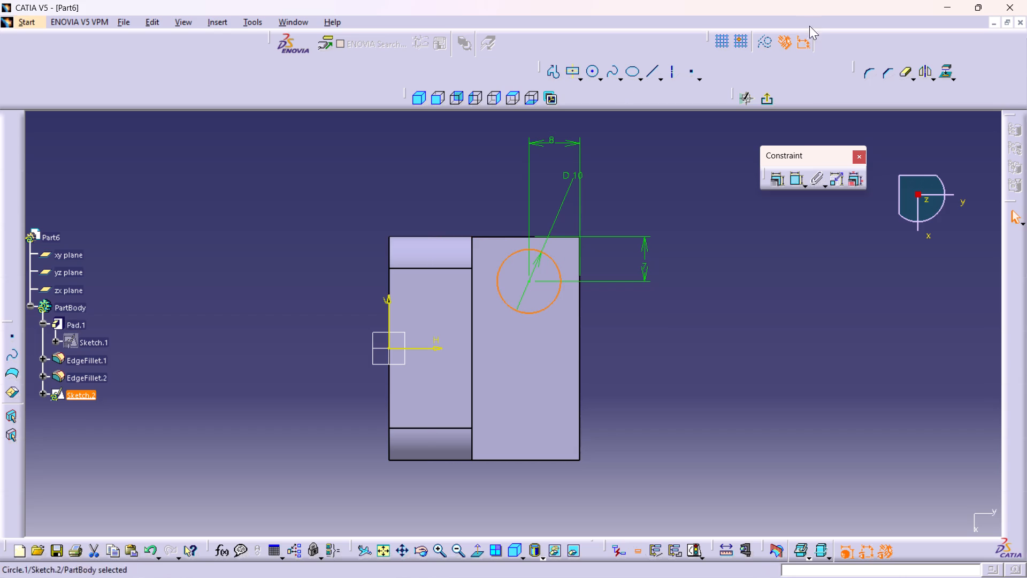
{"action": "left_click", "coordinate": [922, 70]}
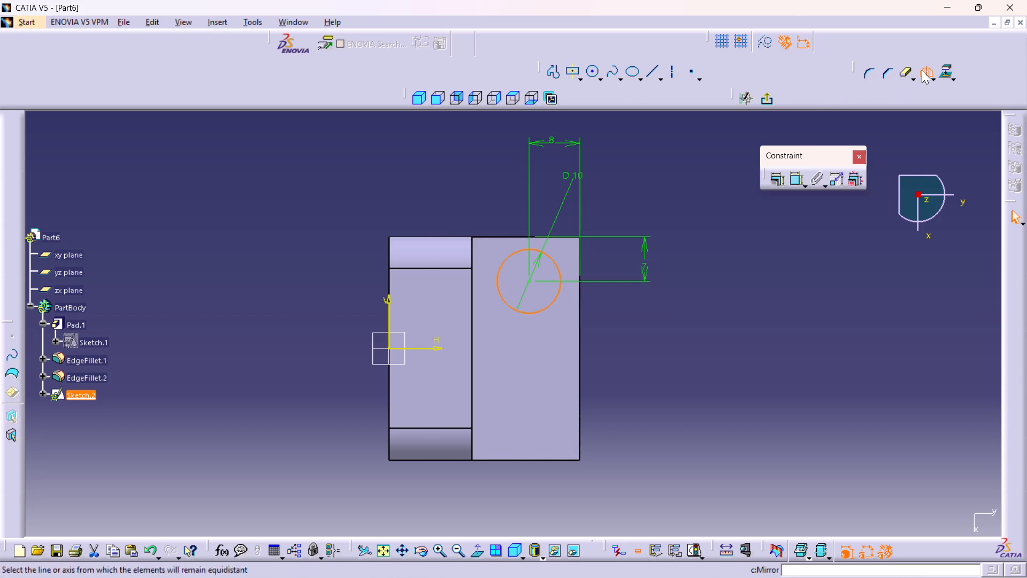
{"action": "left_click", "coordinate": [436, 349]}
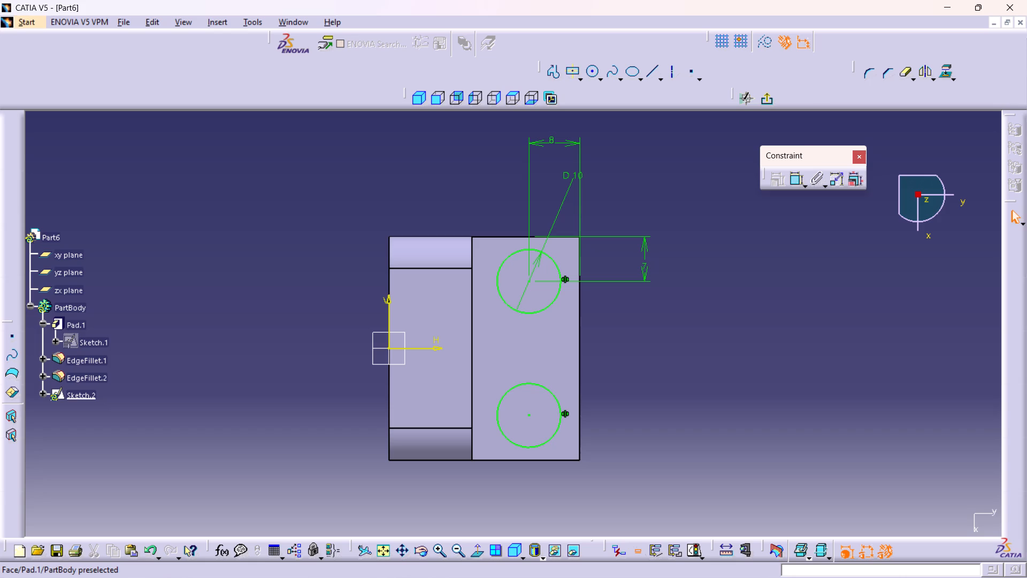
{"action": "left_click", "coordinate": [711, 291]}
{"action": "left_click", "coordinate": [761, 99]}
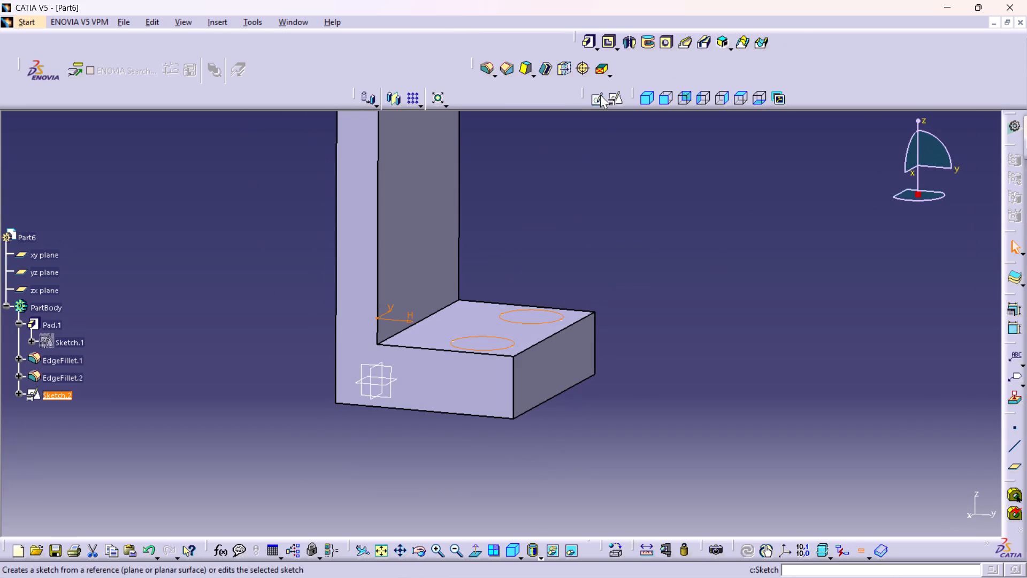
Cut the two circles through the lower flange with a Pocket 17.5 mm deep.
{"action": "left_click", "coordinate": [612, 42]}
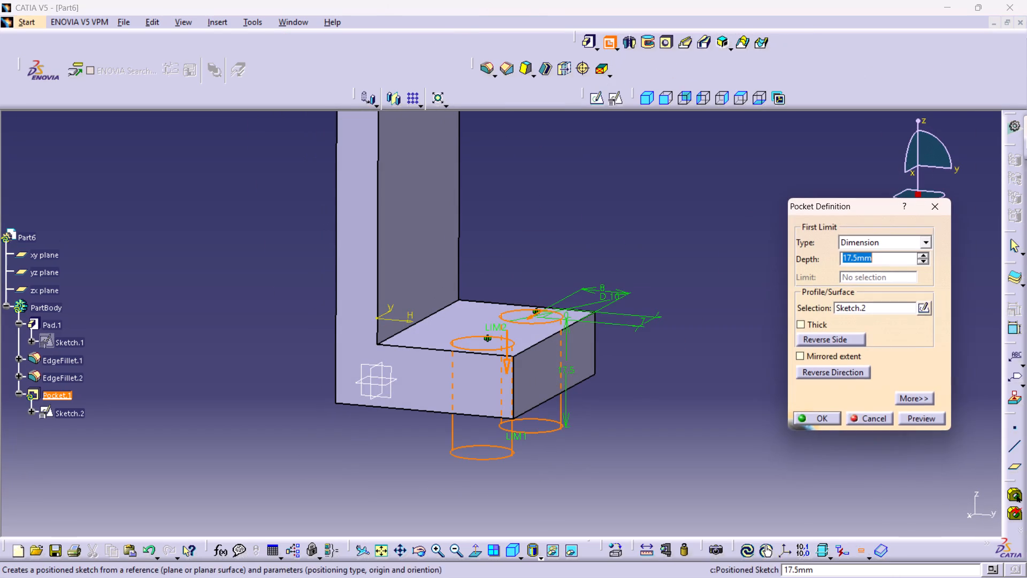
{"action": "left_click", "coordinate": [814, 415]}
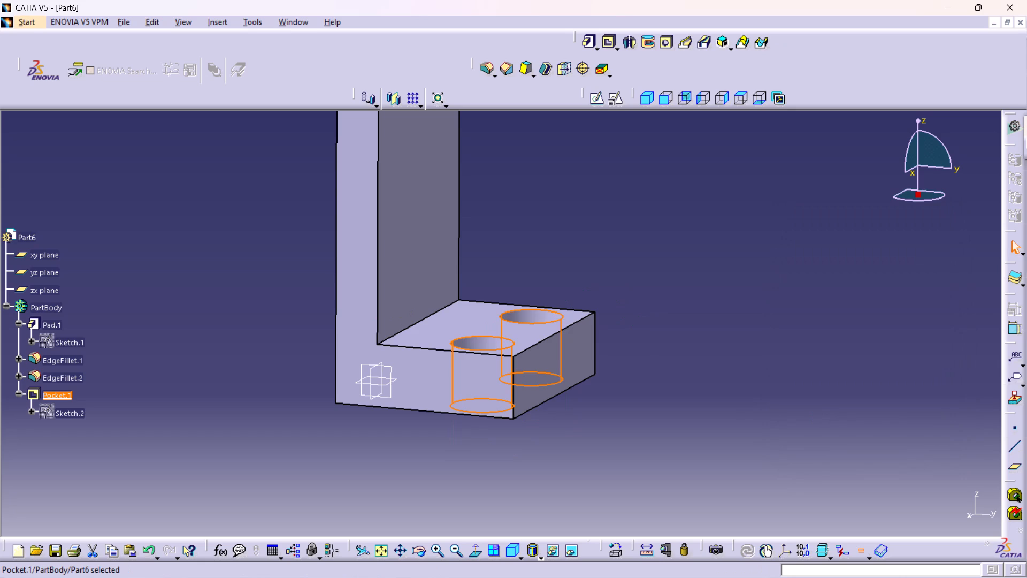
{"action": "left_click", "coordinate": [729, 410]}
Create a positioned sketch on the inner face of the vertical web, with implicit origin and orientation.
{"action": "middle_click_drag", "start_coordinate": [690, 334], "coordinate": [677, 382]}
{"action": "right_click_drag", "start_coordinate": [690, 333], "coordinate": [677, 382]}
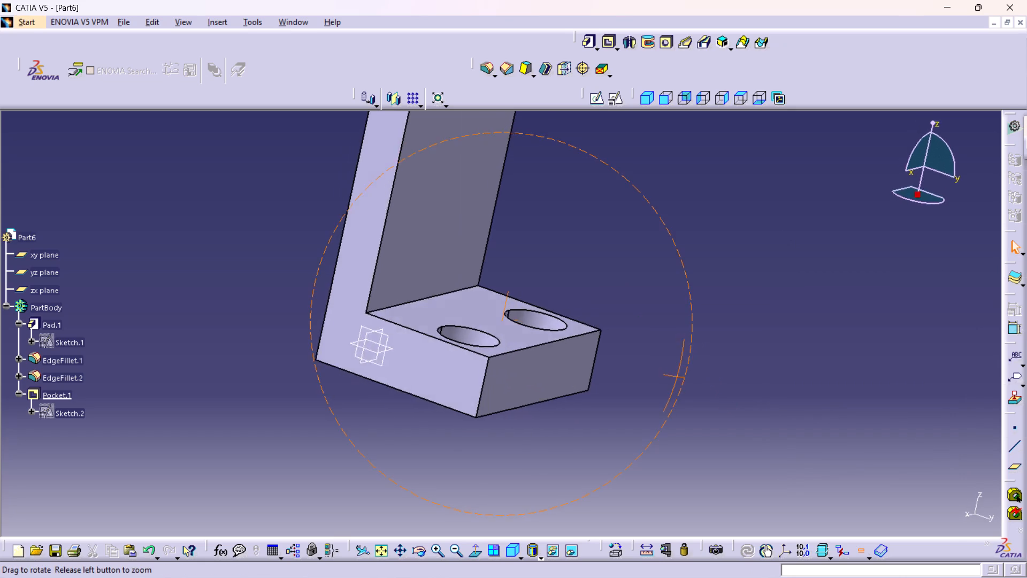
{"action": "right_click_drag", "start_coordinate": [677, 382], "coordinate": [671, 421]}
{"action": "middle_click_drag", "start_coordinate": [677, 382], "coordinate": [671, 421]}
{"action": "middle_click_drag", "start_coordinate": [478, 152], "coordinate": [355, 294]}
{"action": "right_click_drag", "start_coordinate": [444, 187], "coordinate": [355, 294]}
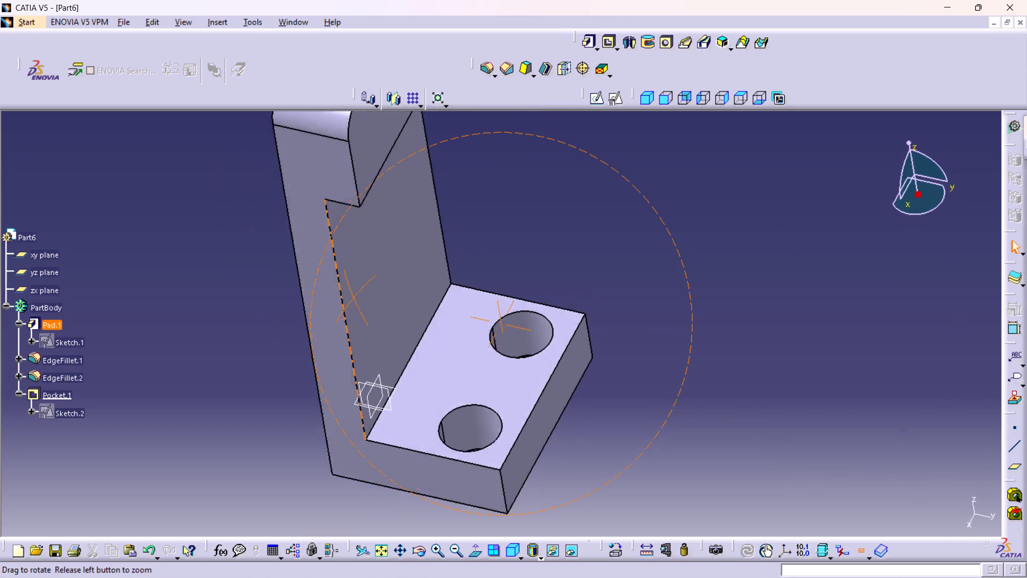
{"action": "right_click_drag", "start_coordinate": [355, 294], "coordinate": [362, 257]}
{"action": "middle_click_drag", "start_coordinate": [355, 294], "coordinate": [362, 257]}
{"action": "left_click", "coordinate": [407, 254]}
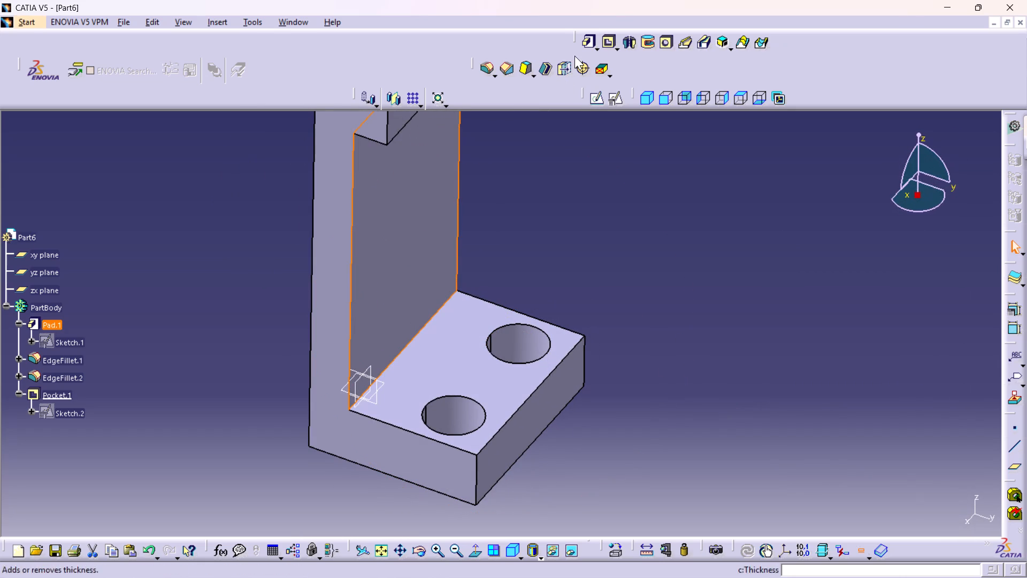
{"action": "left_click", "coordinate": [612, 103]}
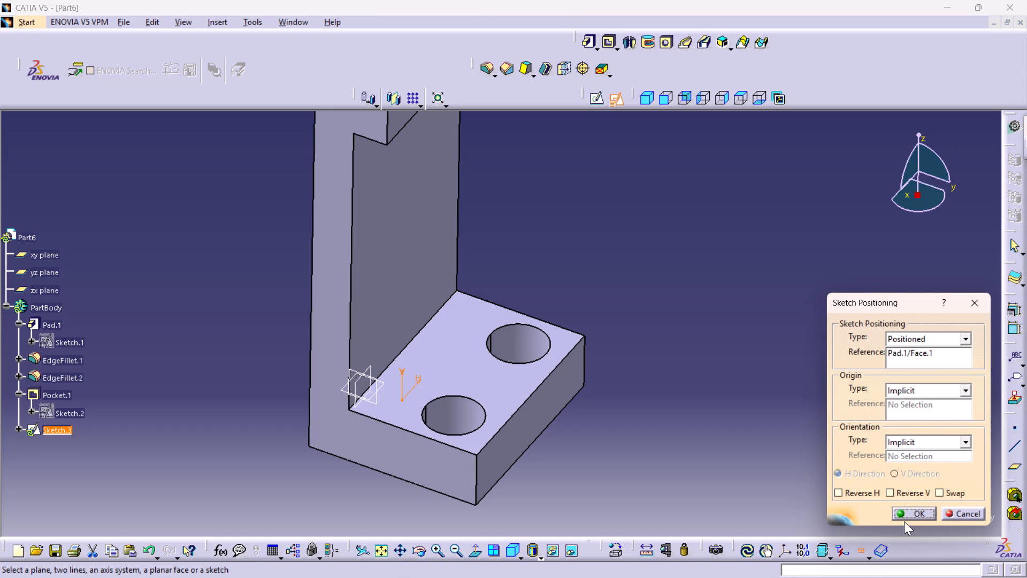
{"action": "left_click", "coordinate": [907, 513]}
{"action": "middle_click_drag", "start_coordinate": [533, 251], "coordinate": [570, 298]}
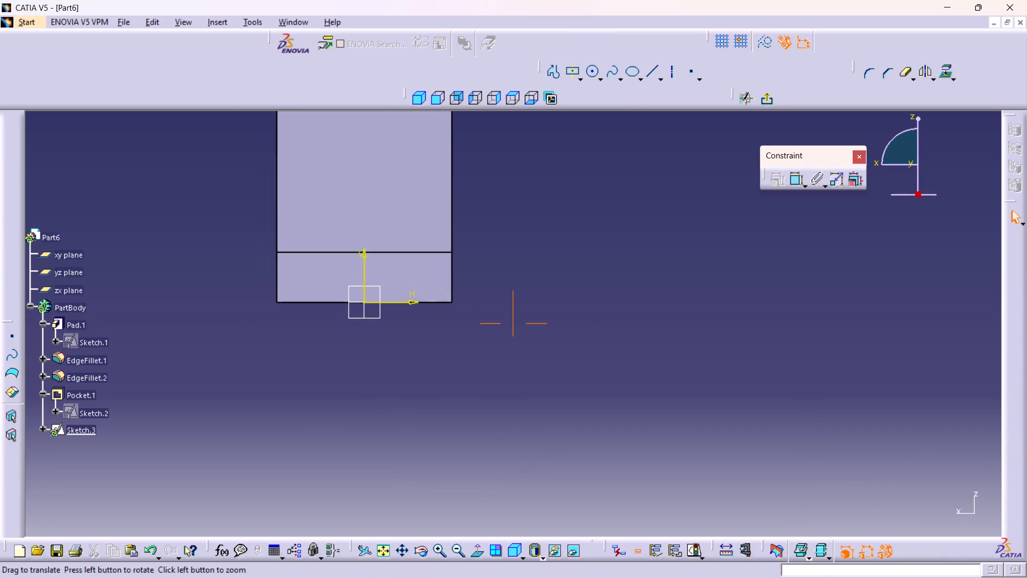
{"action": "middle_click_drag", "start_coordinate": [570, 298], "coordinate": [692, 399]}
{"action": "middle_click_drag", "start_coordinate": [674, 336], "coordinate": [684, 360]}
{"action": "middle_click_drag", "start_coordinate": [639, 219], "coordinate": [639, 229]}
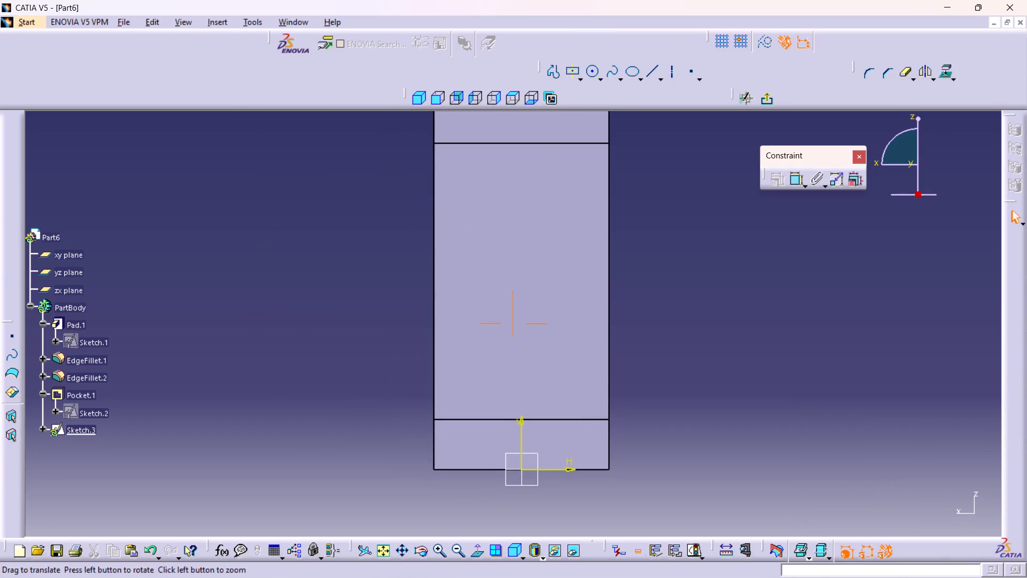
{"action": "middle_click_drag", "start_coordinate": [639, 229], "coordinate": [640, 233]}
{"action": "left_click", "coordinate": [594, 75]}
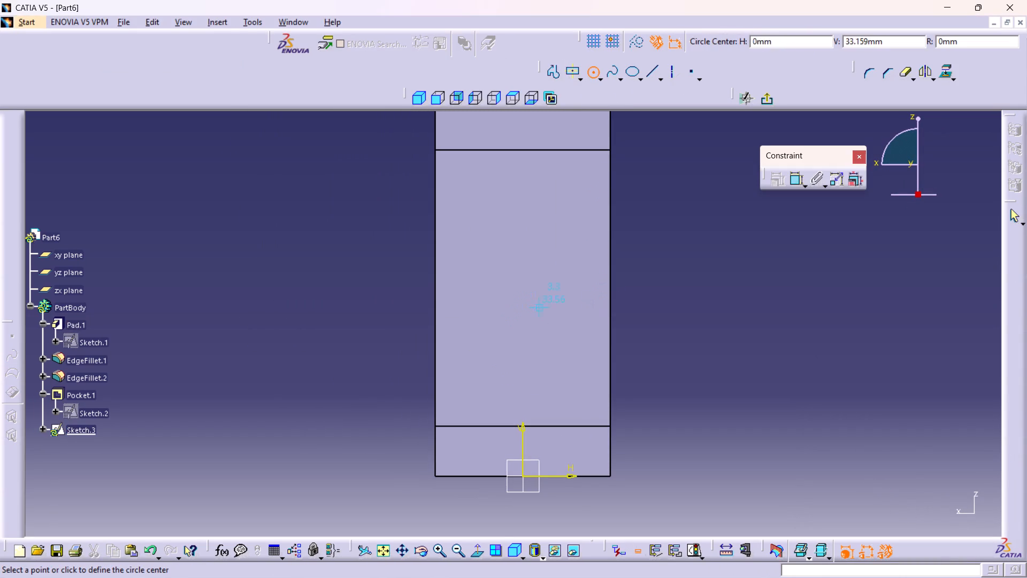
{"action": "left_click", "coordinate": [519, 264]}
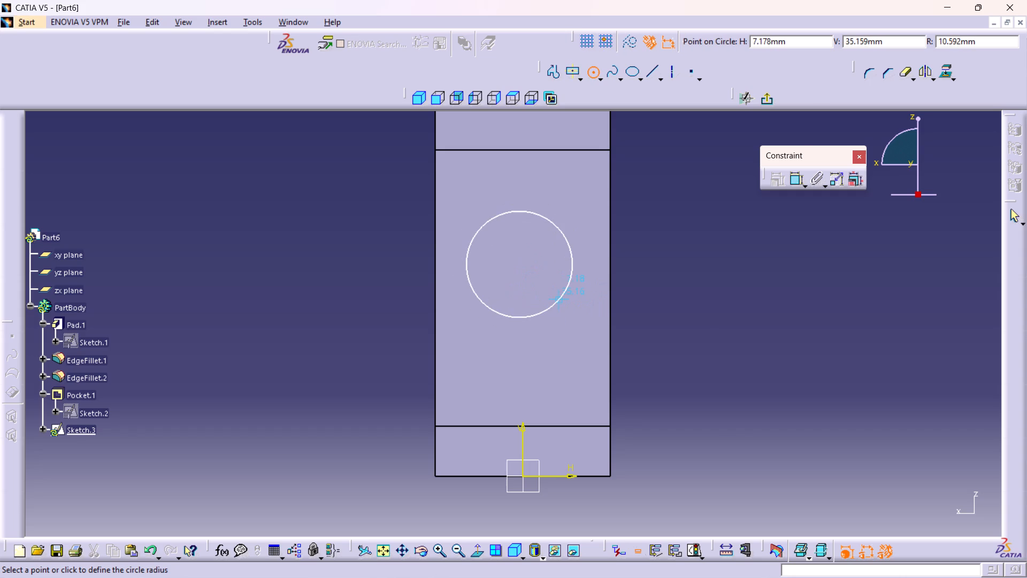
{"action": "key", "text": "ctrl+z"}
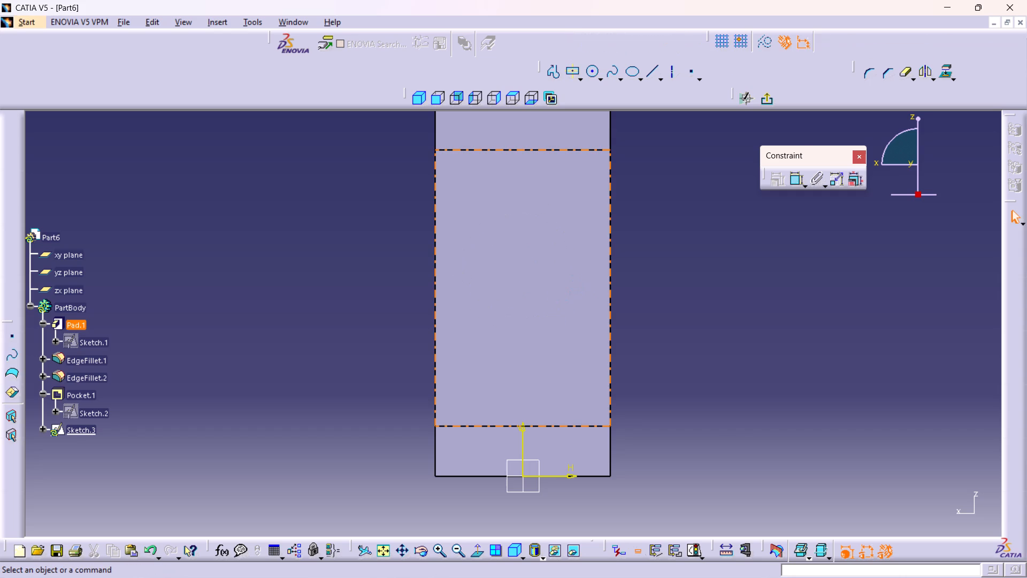
Draw two concentric circles, about 23.4 mm and 14.3 mm in diameter, centred on the V axis about 37.7 mm above the sketch origin.
{"action": "double_click", "coordinate": [591, 67]}
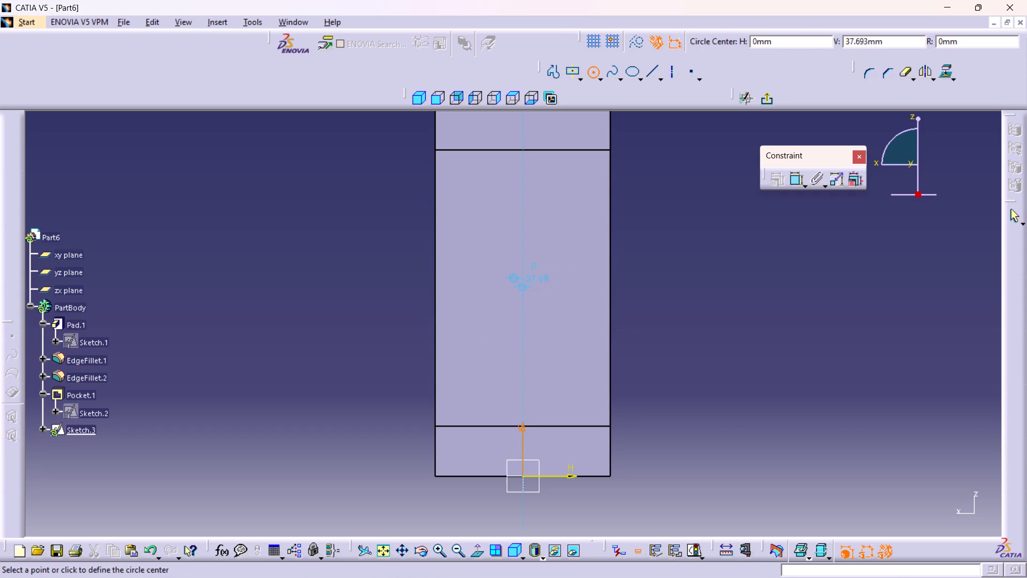
{"action": "left_click", "coordinate": [523, 287]}
{"action": "left_click", "coordinate": [564, 330]}
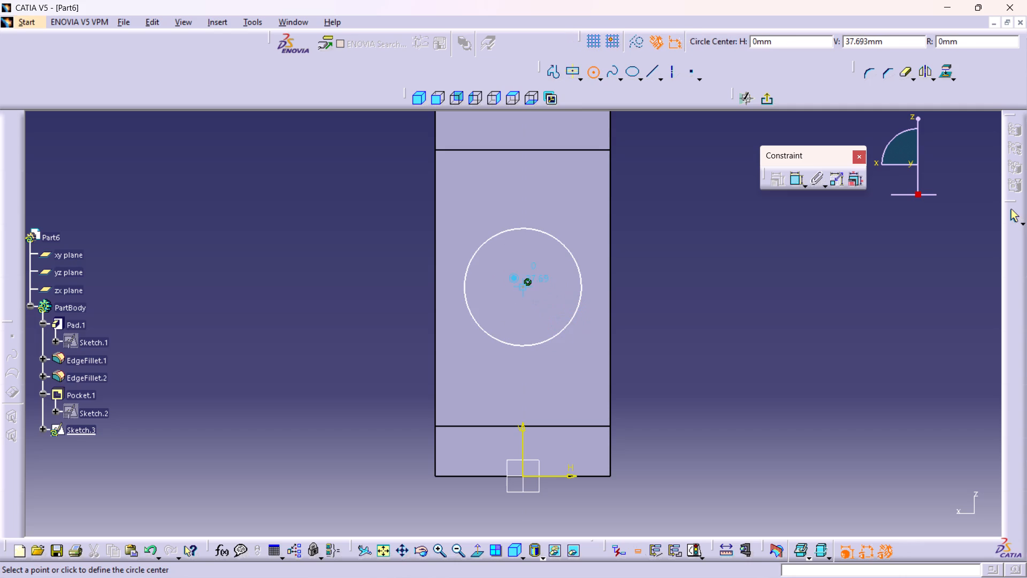
{"action": "left_click", "coordinate": [524, 285]}
{"action": "left_click", "coordinate": [547, 314]}
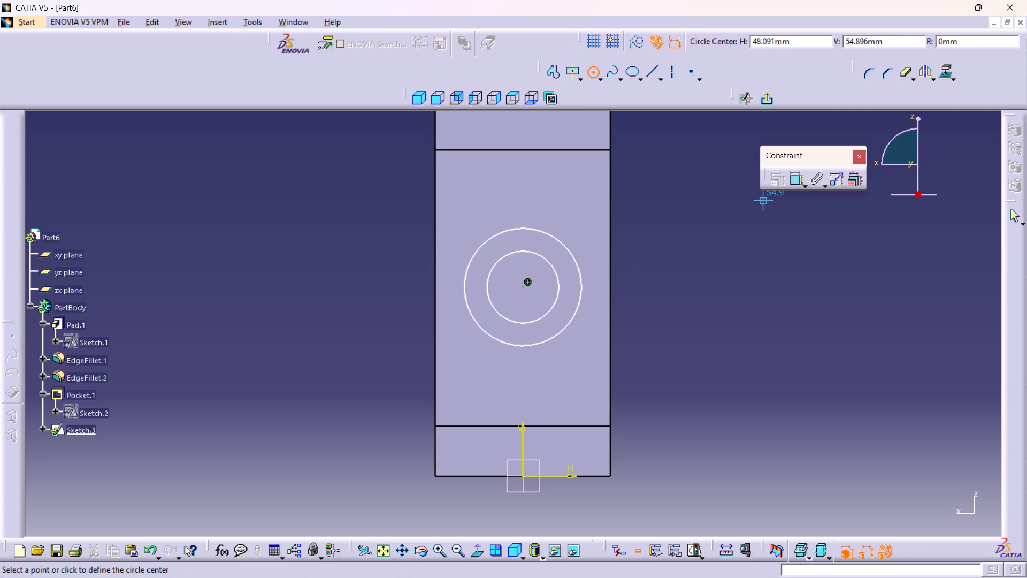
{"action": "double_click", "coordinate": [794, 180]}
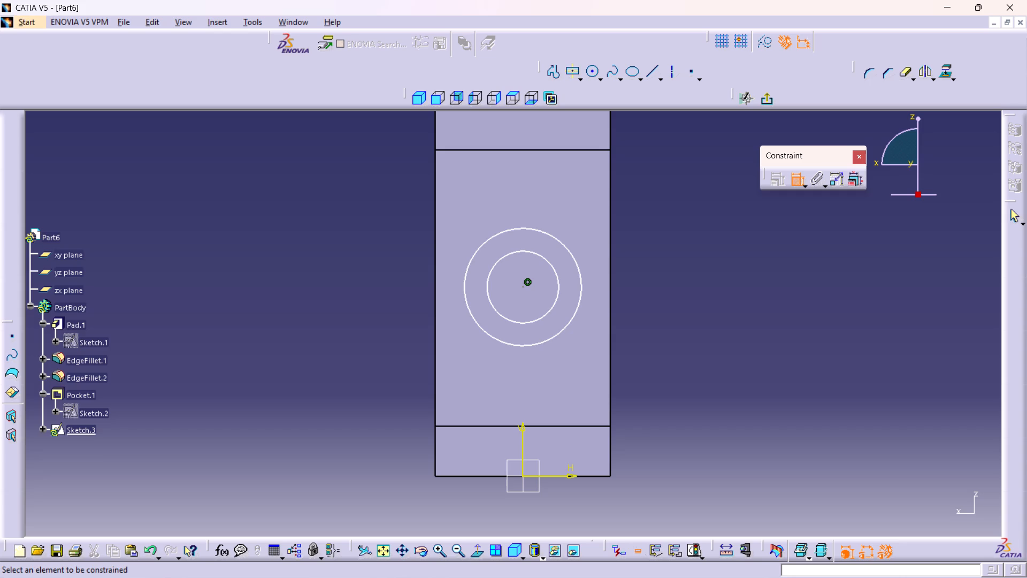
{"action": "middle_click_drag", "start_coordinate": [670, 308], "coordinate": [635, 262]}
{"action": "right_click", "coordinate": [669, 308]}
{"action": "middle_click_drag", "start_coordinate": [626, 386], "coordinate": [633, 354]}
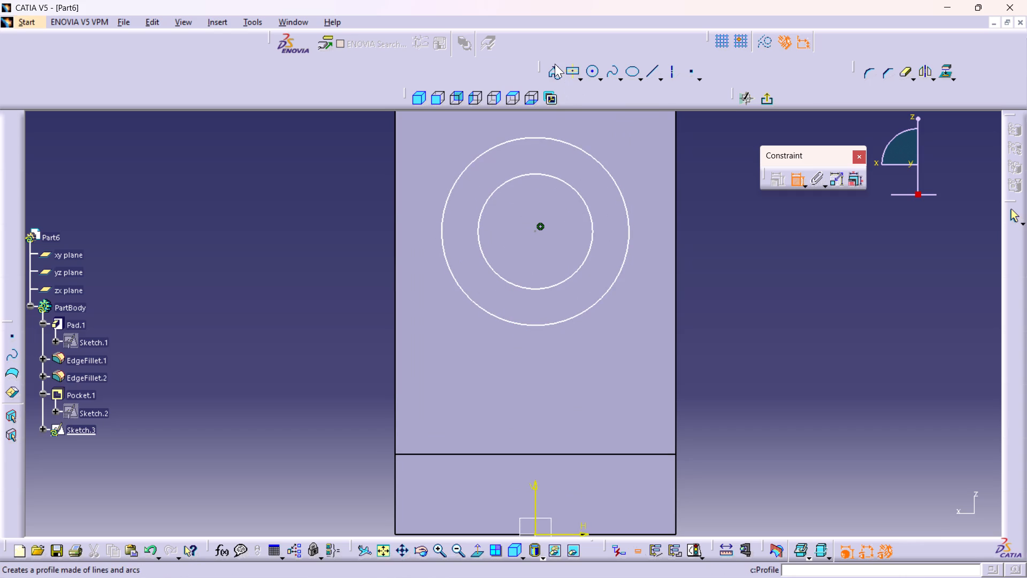
Draw a three-line U-shaped profile about 6 mm wide and 15 mm long, hanging from the outer circle, with both ends on it.
{"action": "double_click", "coordinate": [553, 67]}
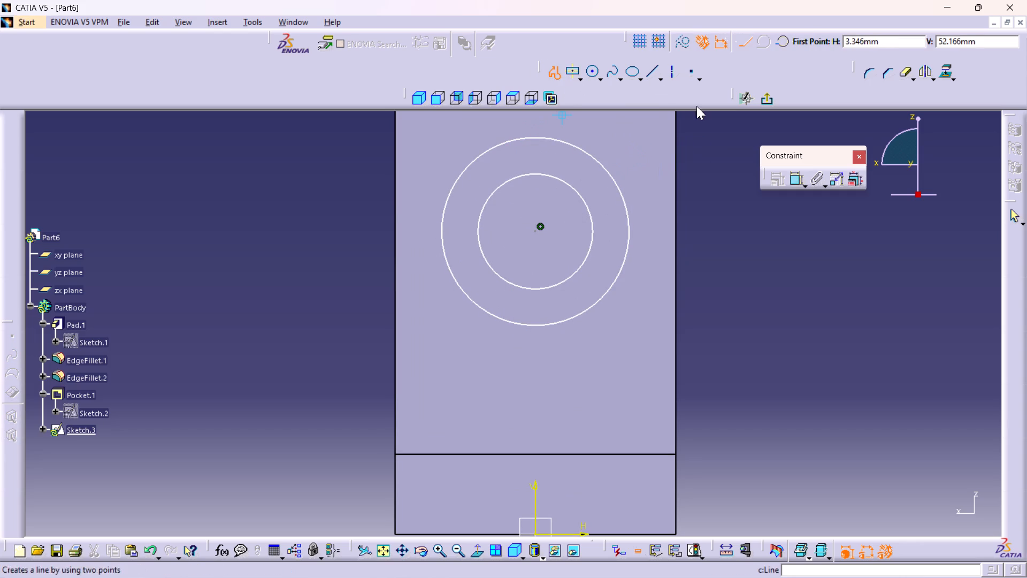
{"action": "middle_click_drag", "start_coordinate": [688, 288], "coordinate": [698, 254]}
{"action": "scroll", "coordinate": [698, 254], "scroll_direction": "up", "scroll_amount": 1}
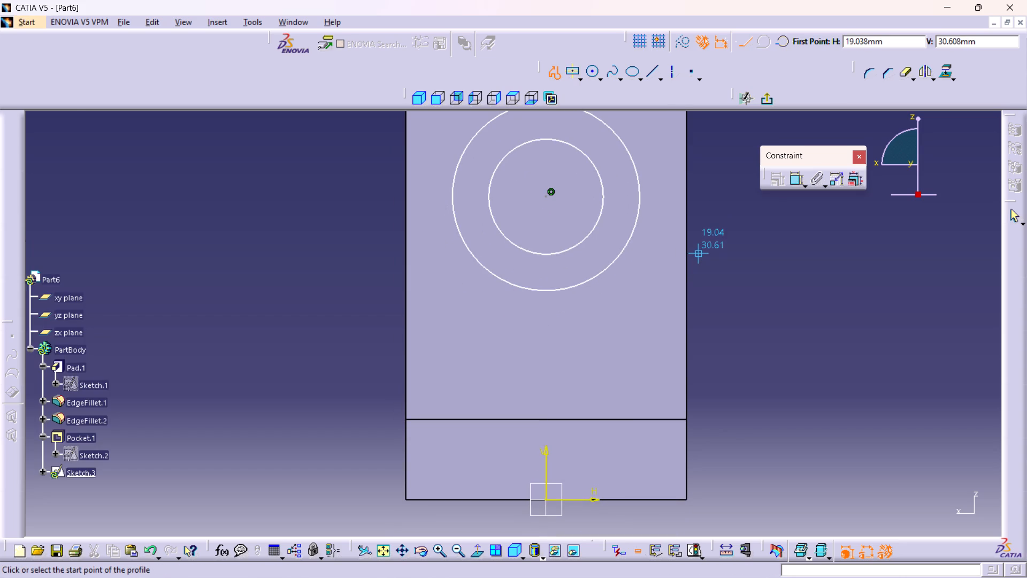
{"action": "left_click", "coordinate": [523, 286]}
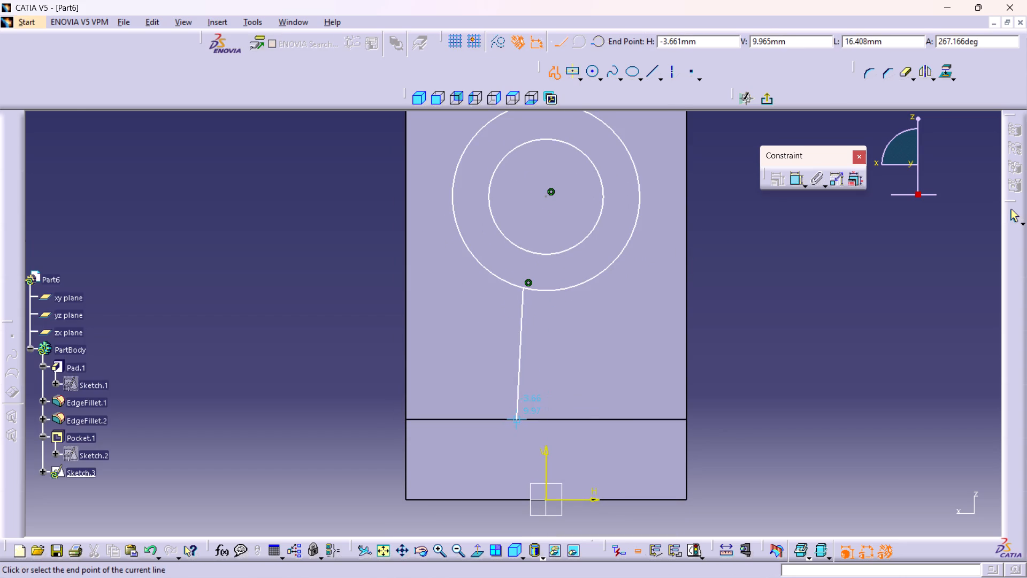
{"action": "left_click", "coordinate": [520, 406]}
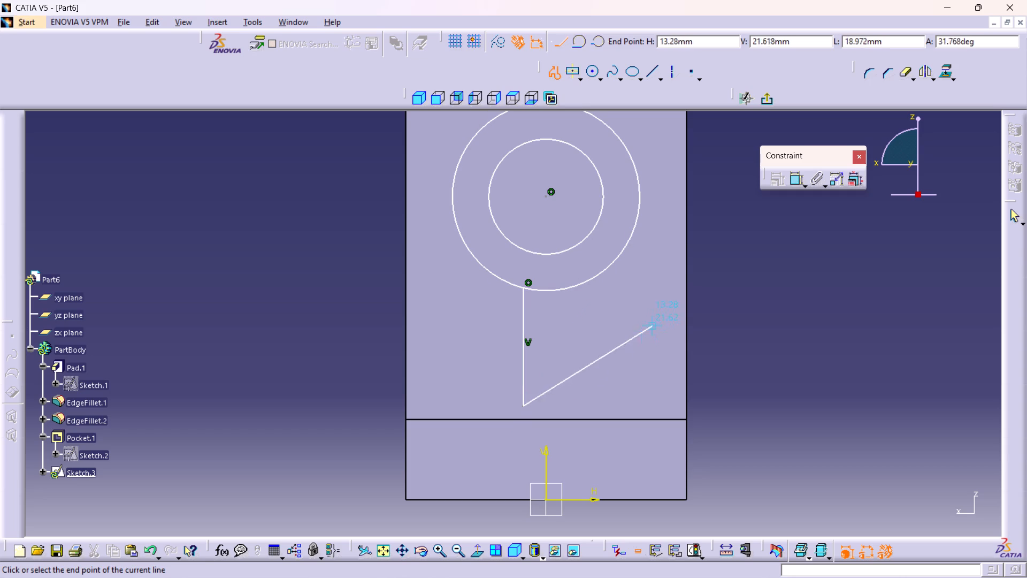
{"action": "left_click", "coordinate": [570, 405]}
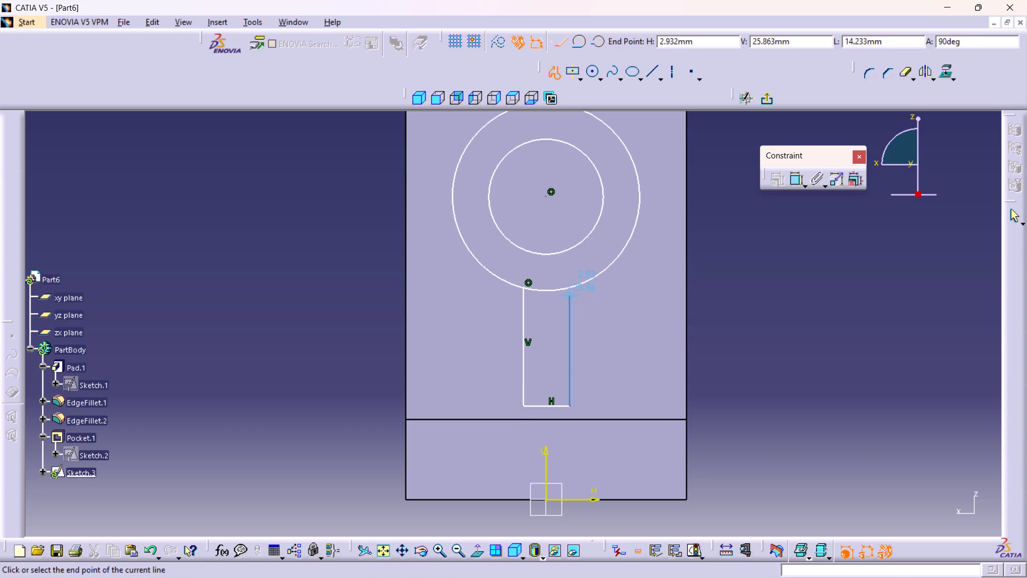
{"action": "left_click", "coordinate": [570, 287]}
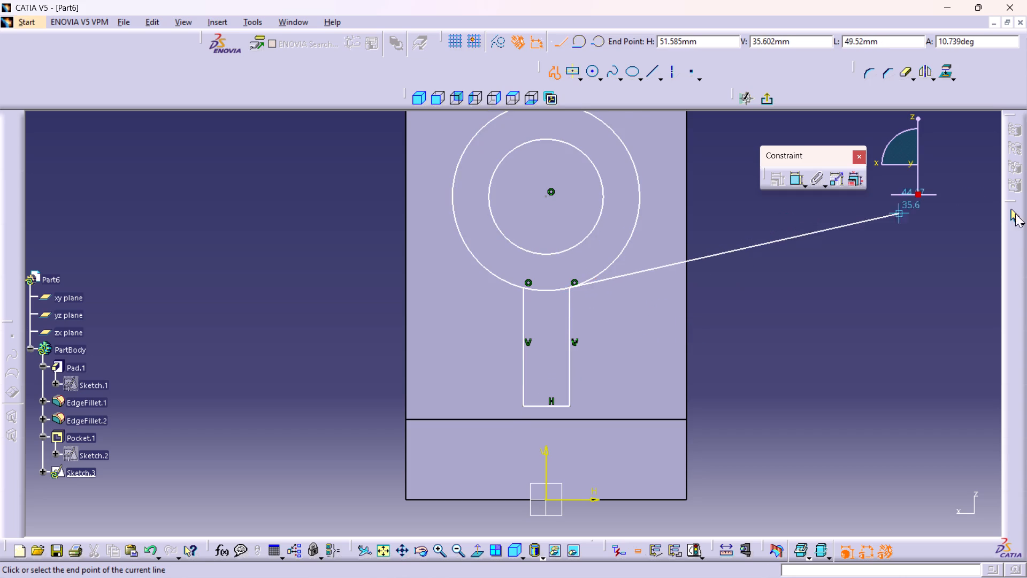
{"action": "left_click", "coordinate": [1014, 215]}
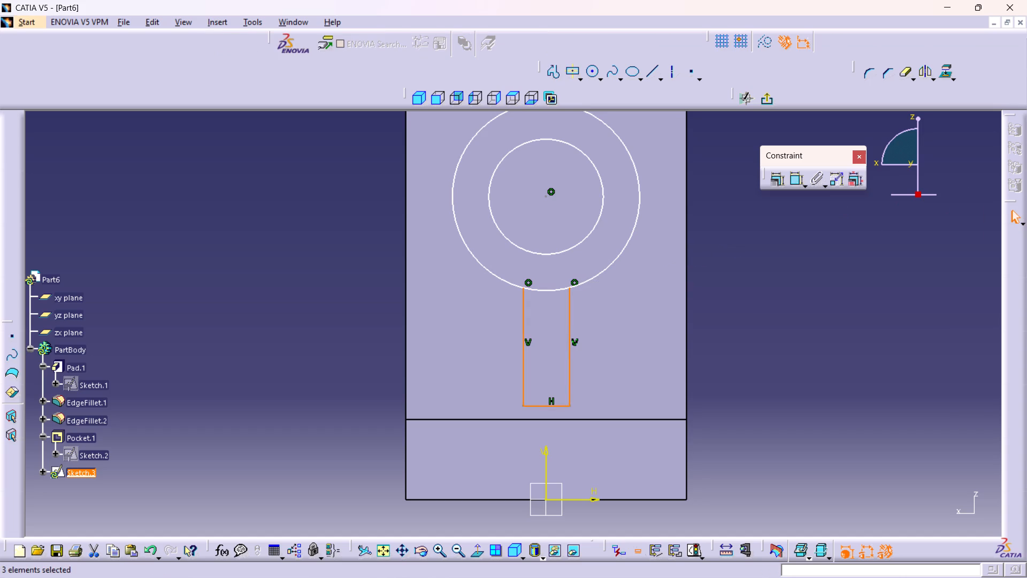
{"action": "middle_click_drag", "start_coordinate": [765, 277], "coordinate": [755, 294]}
{"action": "left_click", "coordinate": [755, 294]}
Dimension the diameters of the outer and inner circles.
{"action": "middle_click_drag", "start_coordinate": [750, 294], "coordinate": [747, 327]}
{"action": "right_click", "coordinate": [750, 294]}
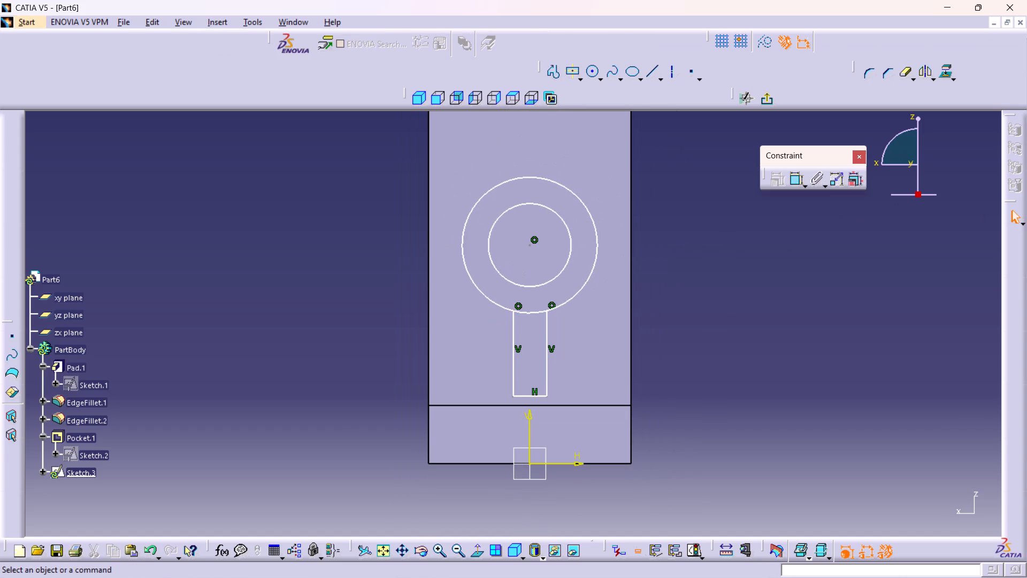
{"action": "double_click", "coordinate": [795, 182]}
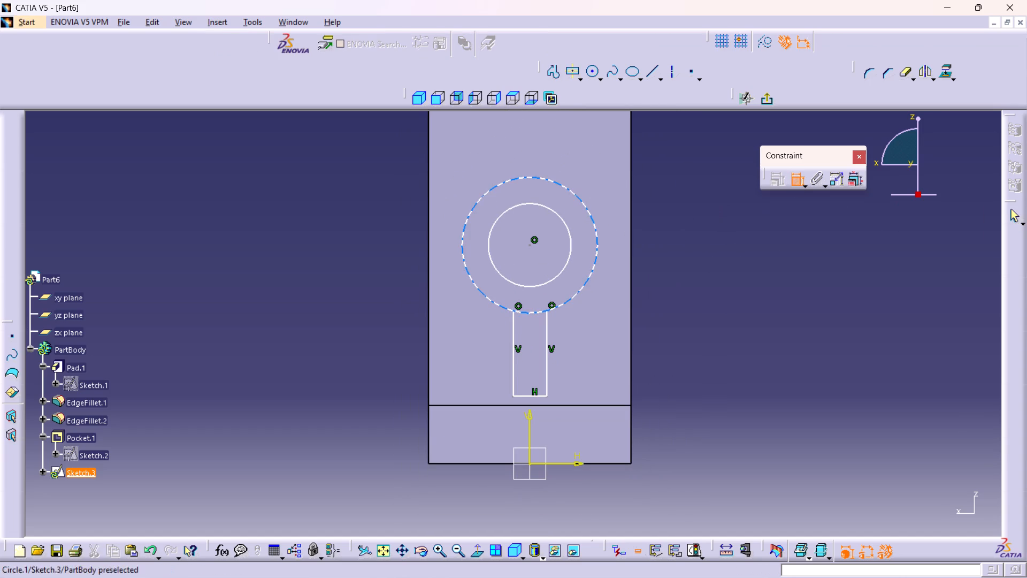
{"action": "left_click", "coordinate": [596, 231]}
{"action": "left_click", "coordinate": [666, 193]}
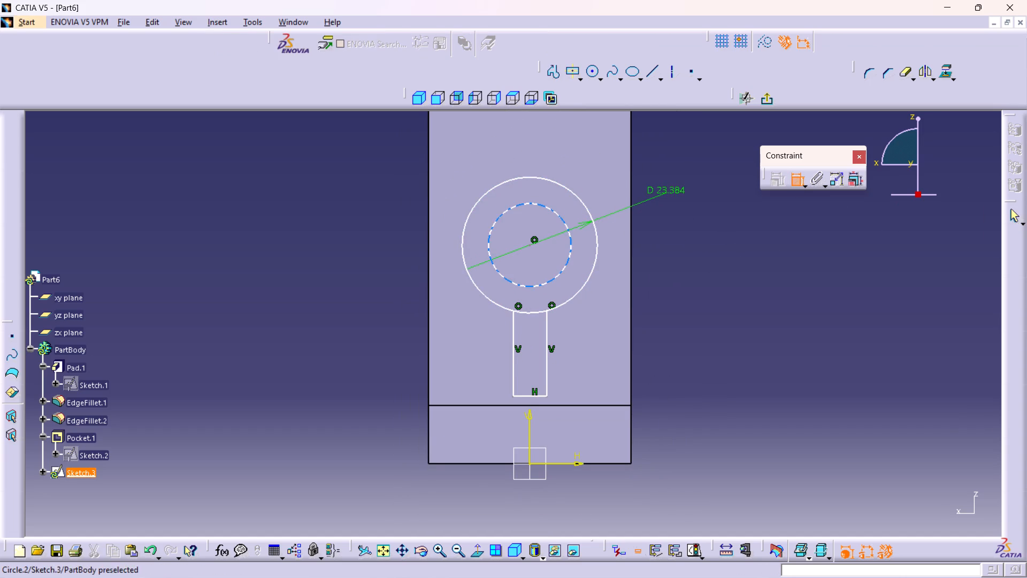
{"action": "left_click", "coordinate": [571, 247]}
{"action": "left_click", "coordinate": [662, 239]}
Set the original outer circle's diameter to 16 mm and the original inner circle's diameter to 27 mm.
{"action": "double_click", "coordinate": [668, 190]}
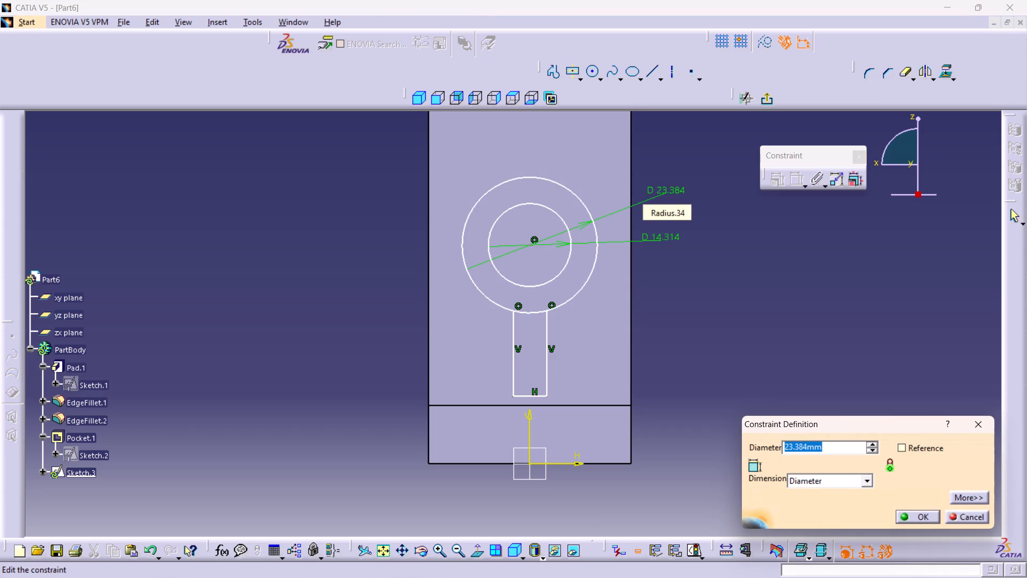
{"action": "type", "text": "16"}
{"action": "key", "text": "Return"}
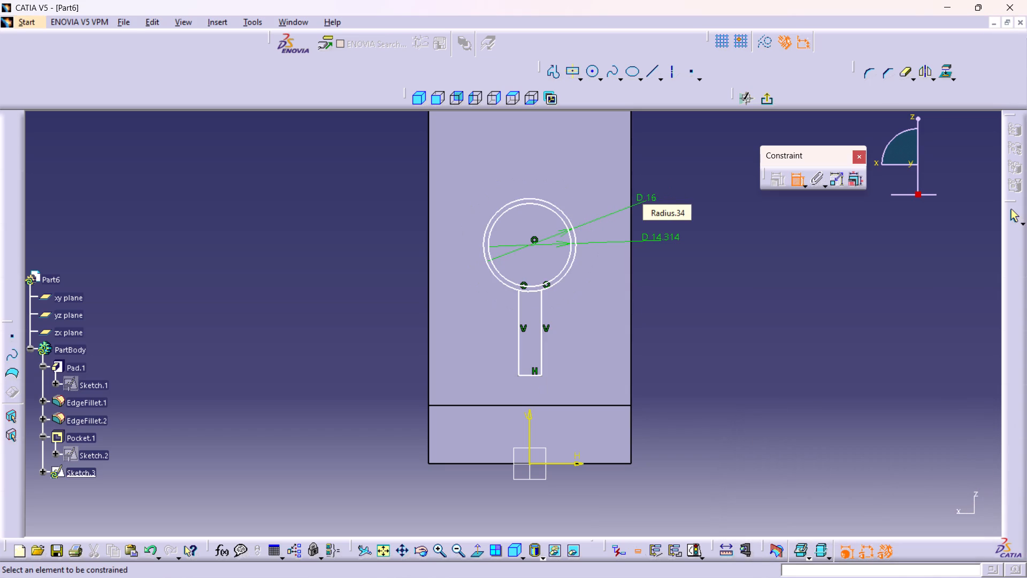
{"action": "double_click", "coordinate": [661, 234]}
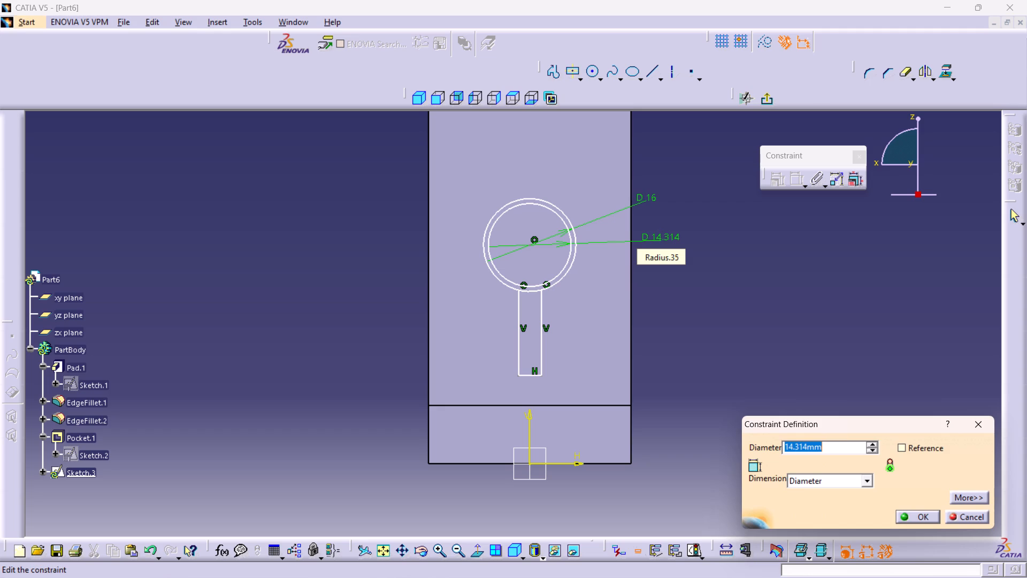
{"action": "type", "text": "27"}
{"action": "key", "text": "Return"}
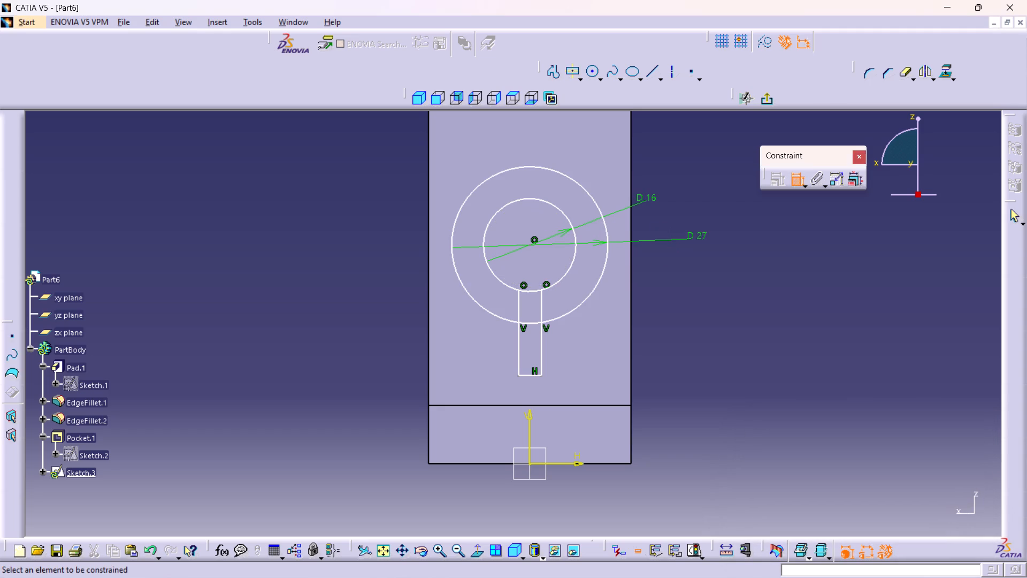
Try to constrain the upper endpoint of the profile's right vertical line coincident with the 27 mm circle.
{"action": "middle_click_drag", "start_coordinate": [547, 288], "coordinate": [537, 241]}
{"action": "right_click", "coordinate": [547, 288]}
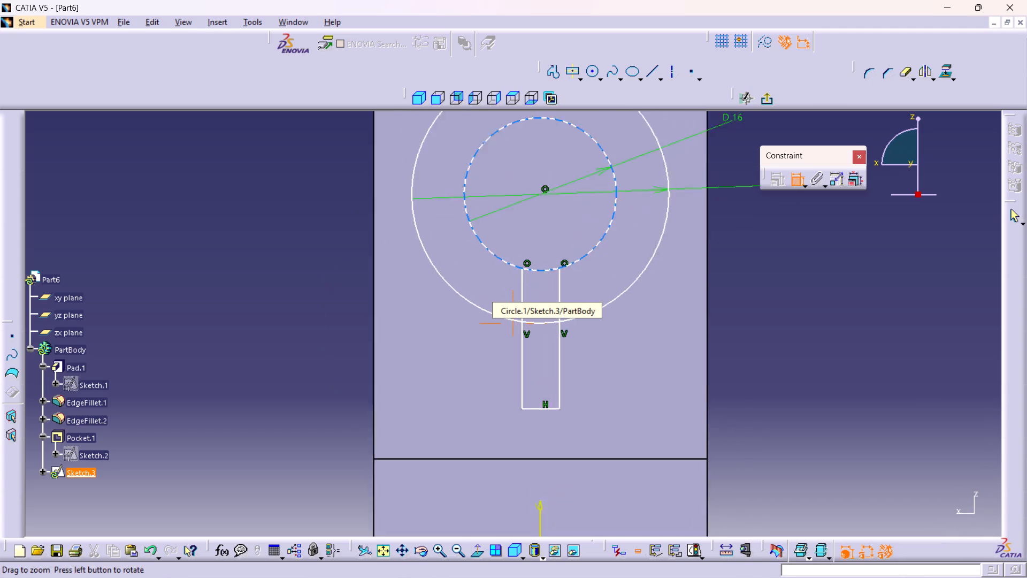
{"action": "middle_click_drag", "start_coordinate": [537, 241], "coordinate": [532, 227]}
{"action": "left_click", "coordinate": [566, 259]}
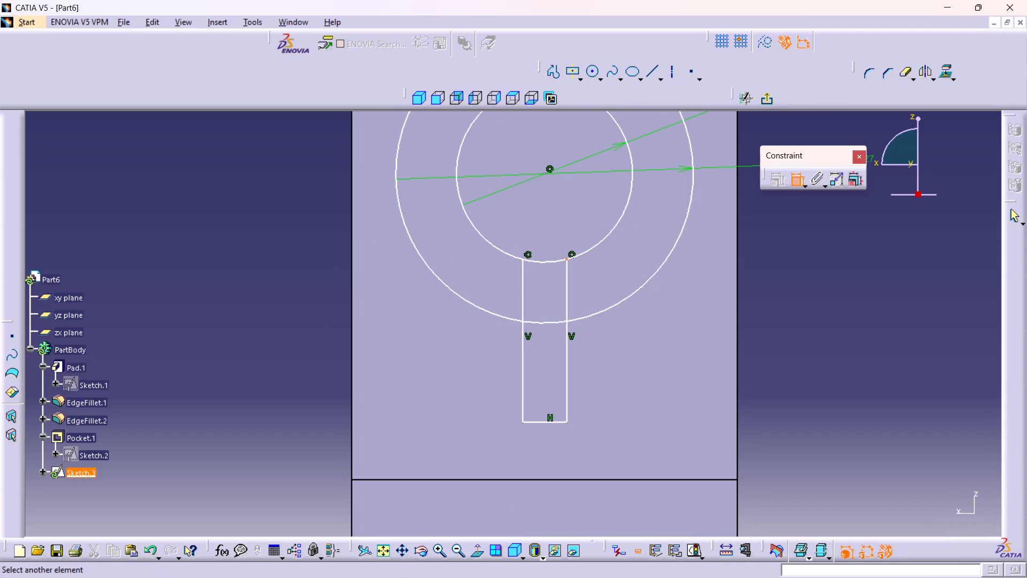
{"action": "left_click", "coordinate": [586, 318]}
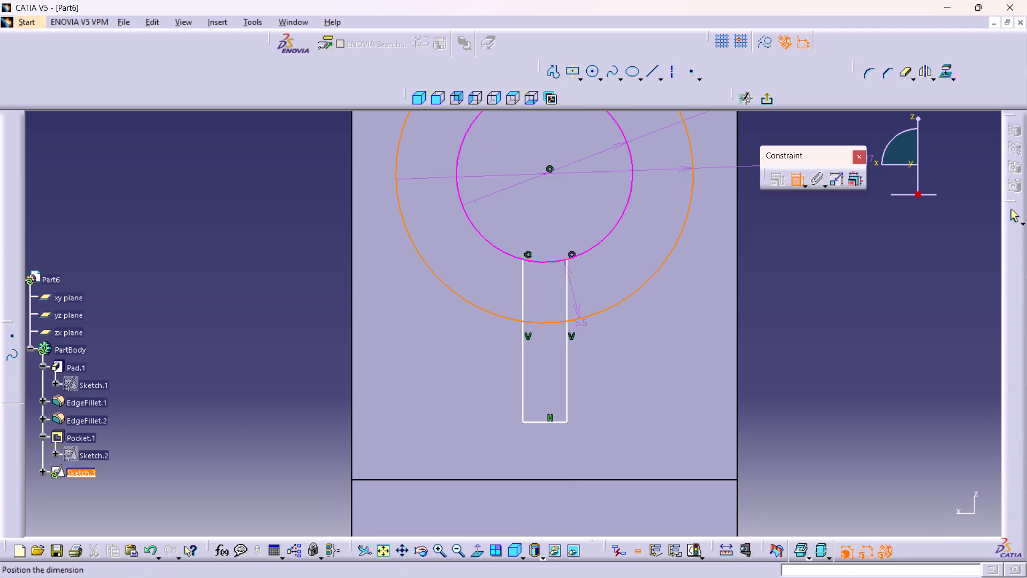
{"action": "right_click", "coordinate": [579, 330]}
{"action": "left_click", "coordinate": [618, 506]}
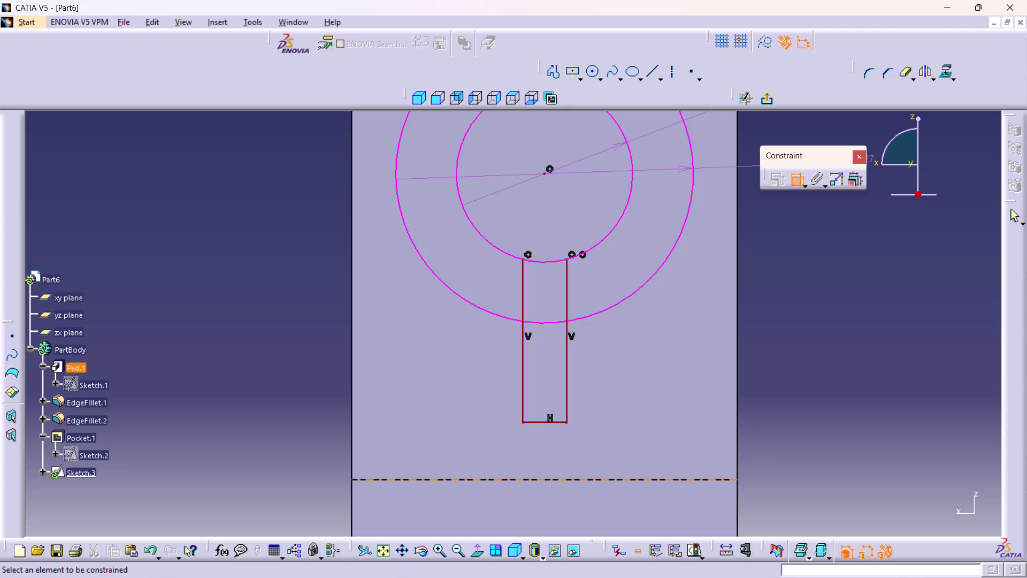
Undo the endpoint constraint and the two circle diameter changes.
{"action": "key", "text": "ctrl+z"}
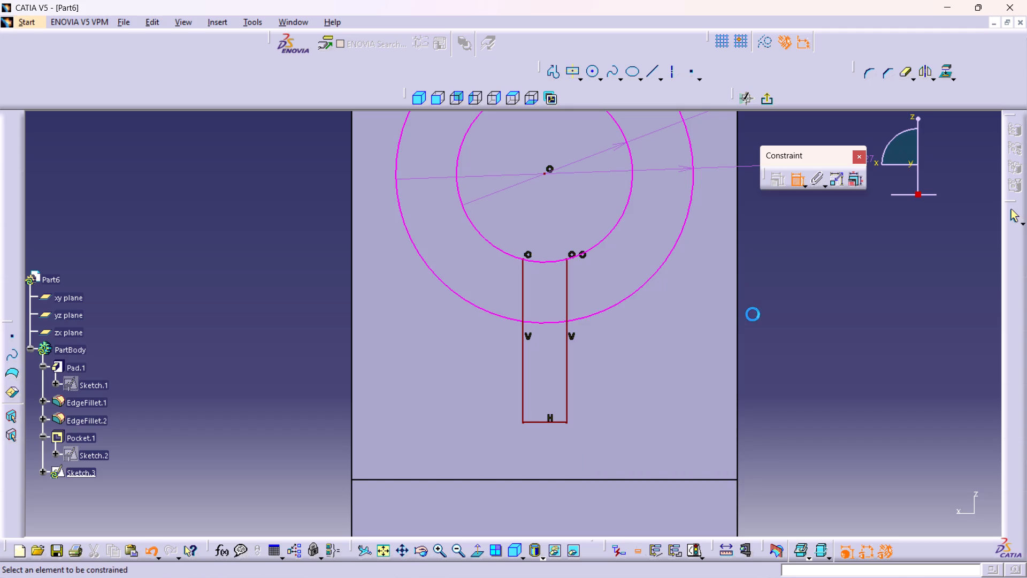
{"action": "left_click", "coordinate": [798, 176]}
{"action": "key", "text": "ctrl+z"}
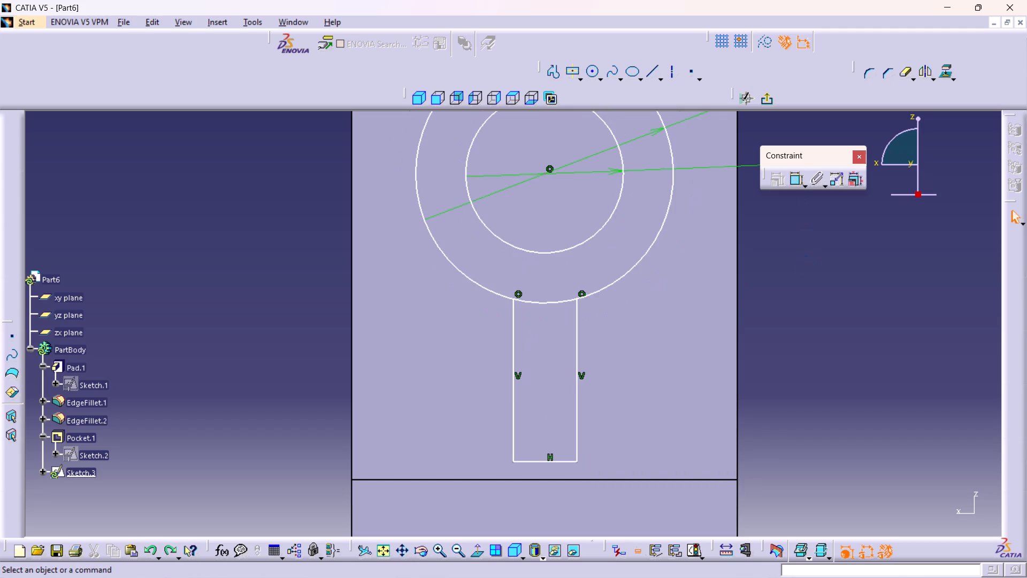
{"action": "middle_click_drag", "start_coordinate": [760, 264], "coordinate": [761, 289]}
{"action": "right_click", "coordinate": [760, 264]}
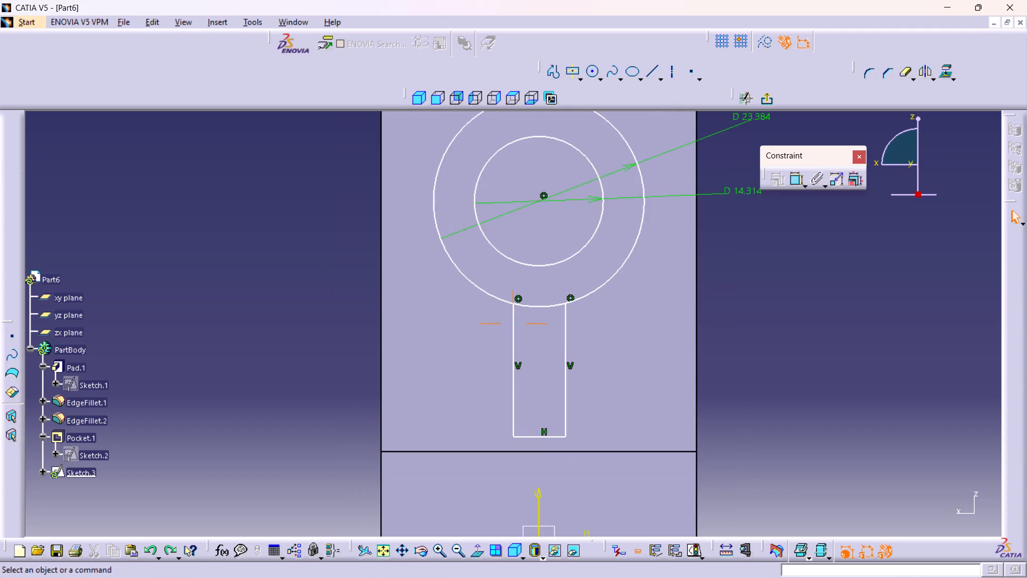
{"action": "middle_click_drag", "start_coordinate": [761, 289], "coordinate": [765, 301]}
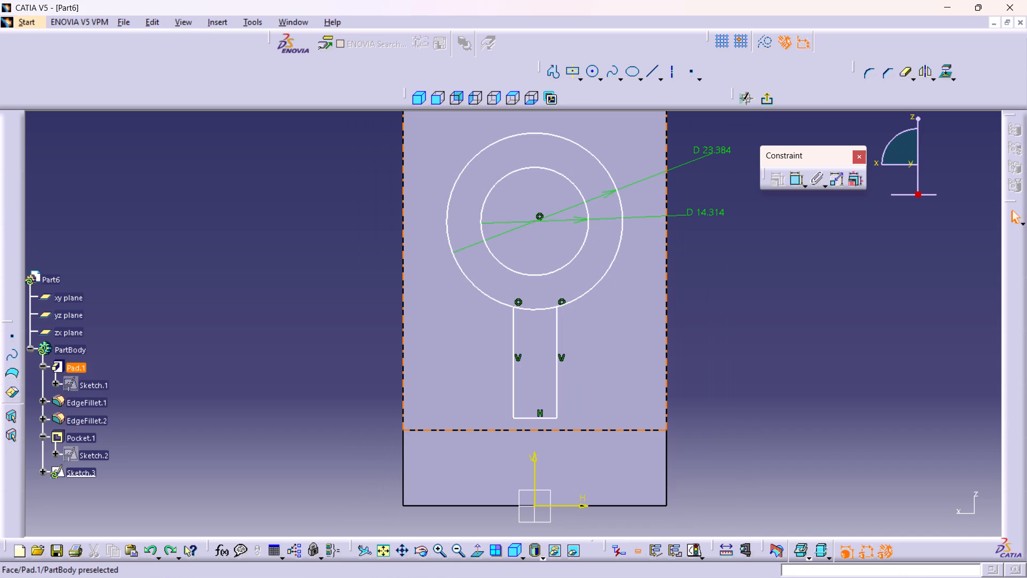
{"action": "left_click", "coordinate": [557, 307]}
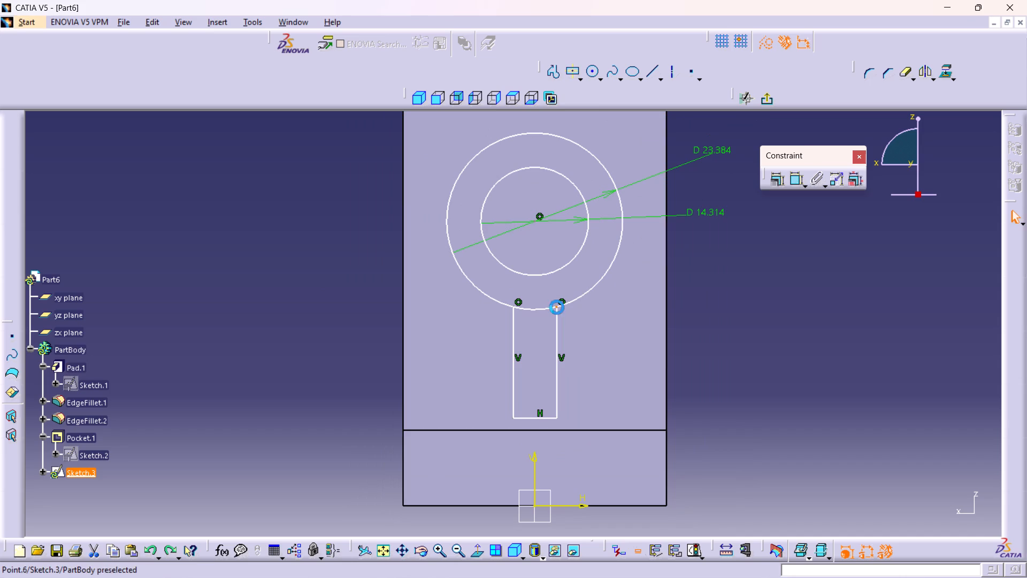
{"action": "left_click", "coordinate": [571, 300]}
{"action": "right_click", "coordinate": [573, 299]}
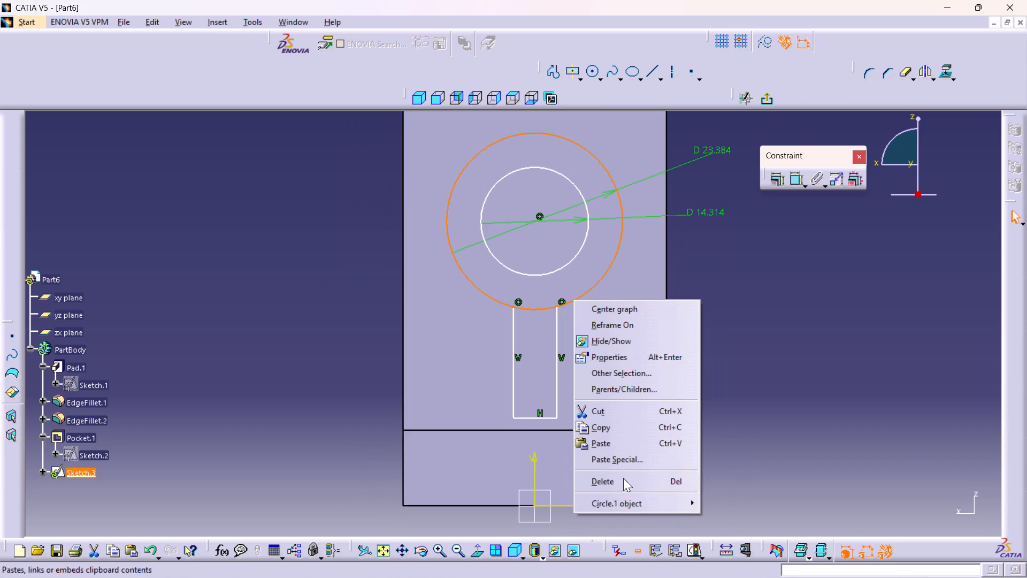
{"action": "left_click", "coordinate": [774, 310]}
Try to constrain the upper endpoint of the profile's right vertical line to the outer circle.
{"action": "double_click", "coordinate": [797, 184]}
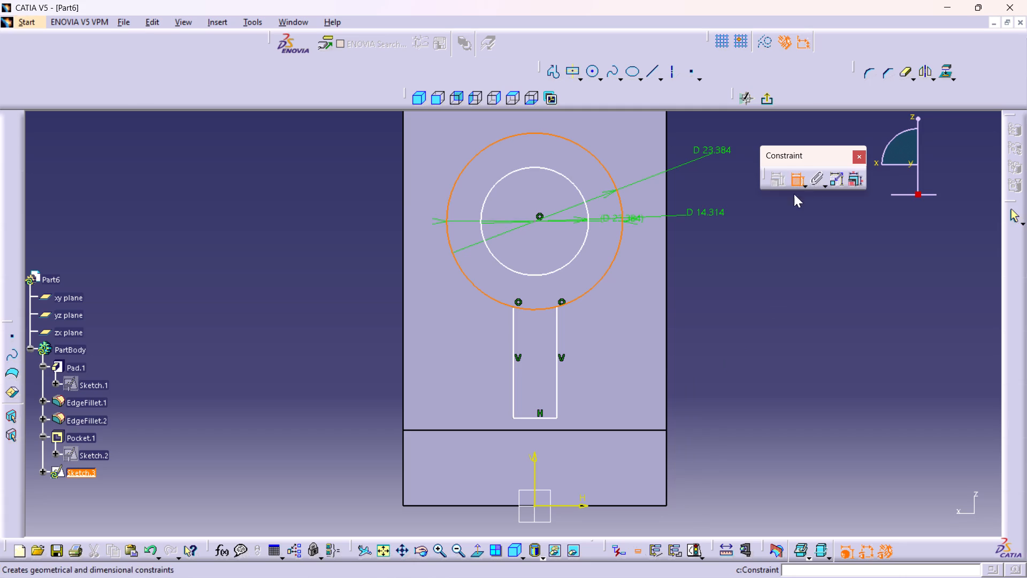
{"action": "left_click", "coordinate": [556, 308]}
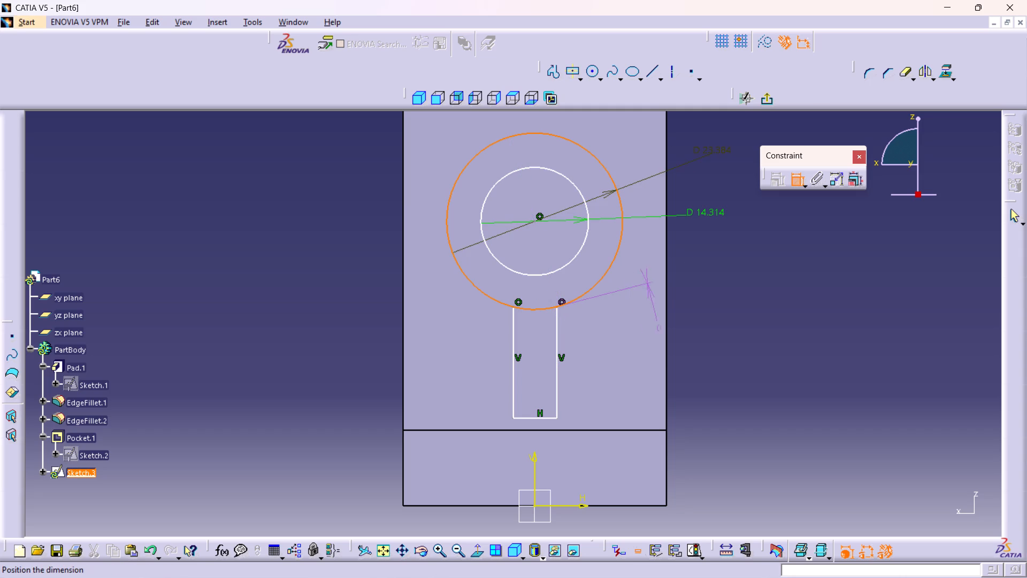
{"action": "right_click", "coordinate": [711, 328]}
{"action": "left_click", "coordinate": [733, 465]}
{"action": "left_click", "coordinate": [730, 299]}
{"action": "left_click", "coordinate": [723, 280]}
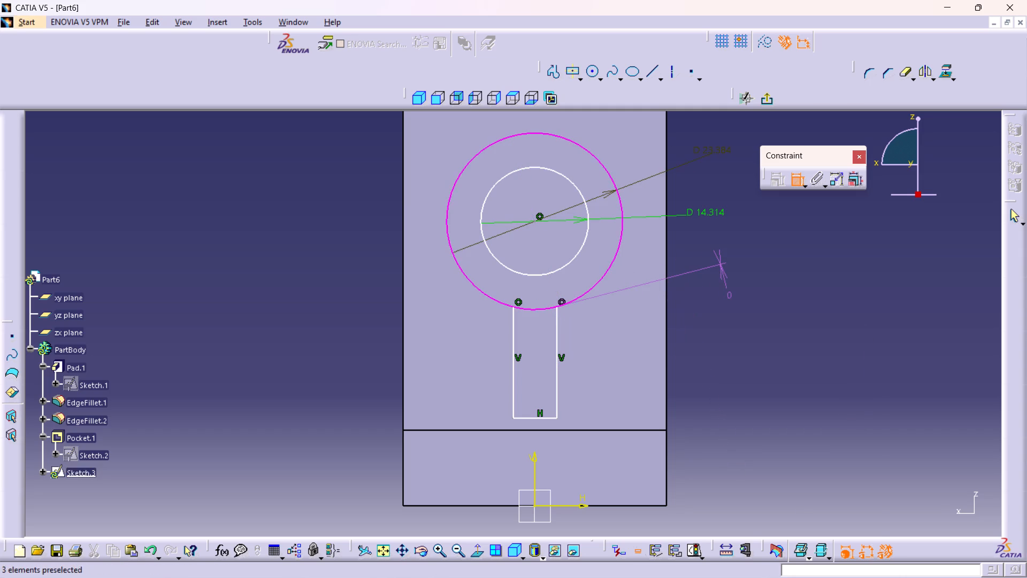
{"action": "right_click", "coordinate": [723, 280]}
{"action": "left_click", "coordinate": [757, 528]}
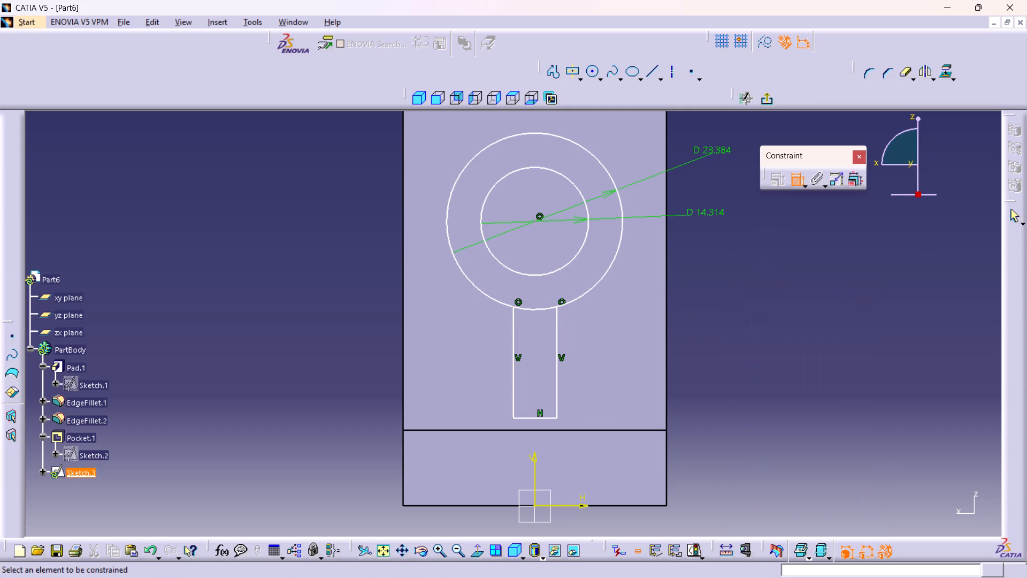
Apply a concentricity constraint between the sketch's inner and outer circles.
{"action": "left_click", "coordinate": [585, 211]}
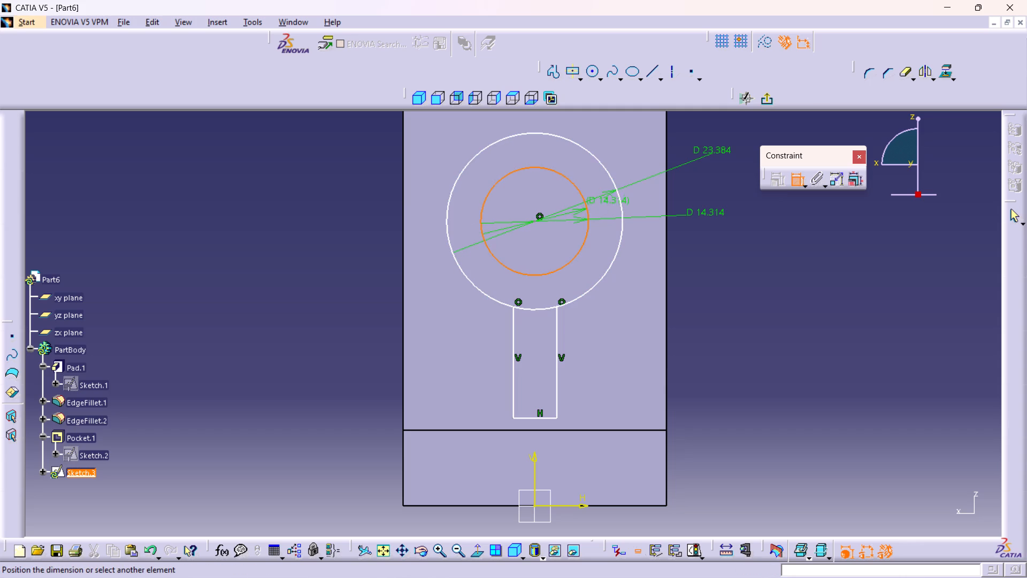
{"action": "left_click", "coordinate": [623, 204]}
{"action": "right_click", "coordinate": [719, 286]}
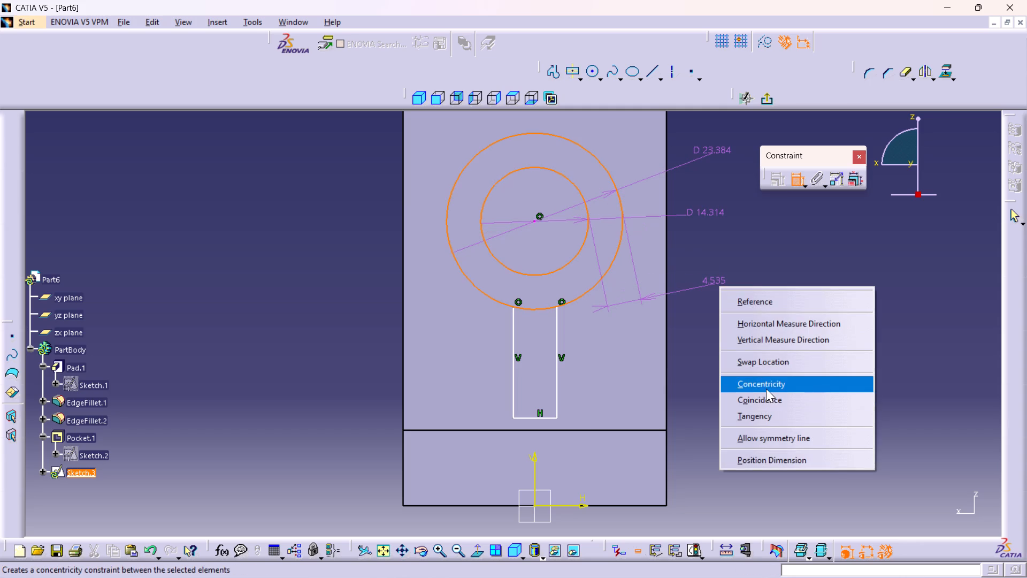
{"action": "left_click", "coordinate": [766, 389]}
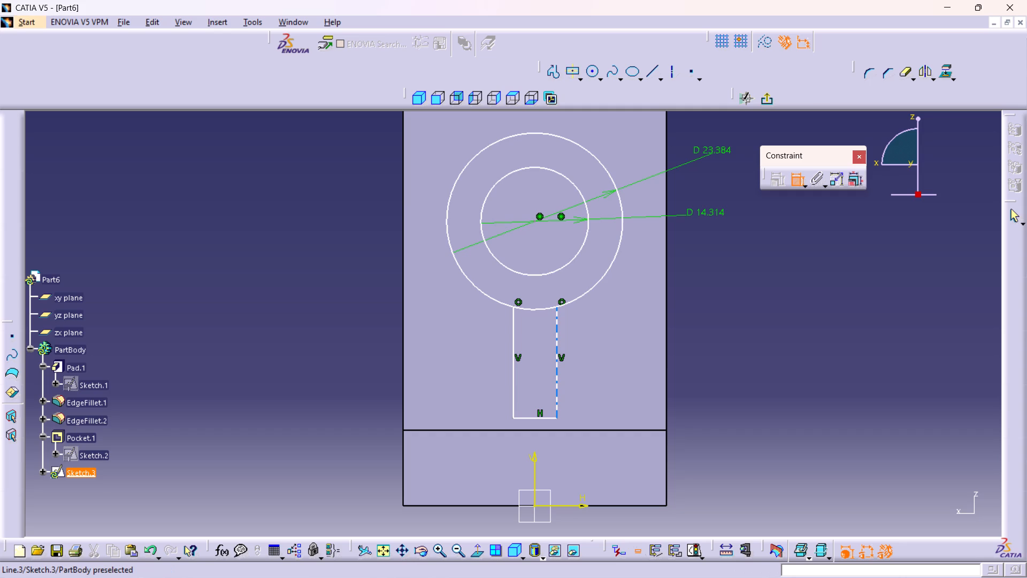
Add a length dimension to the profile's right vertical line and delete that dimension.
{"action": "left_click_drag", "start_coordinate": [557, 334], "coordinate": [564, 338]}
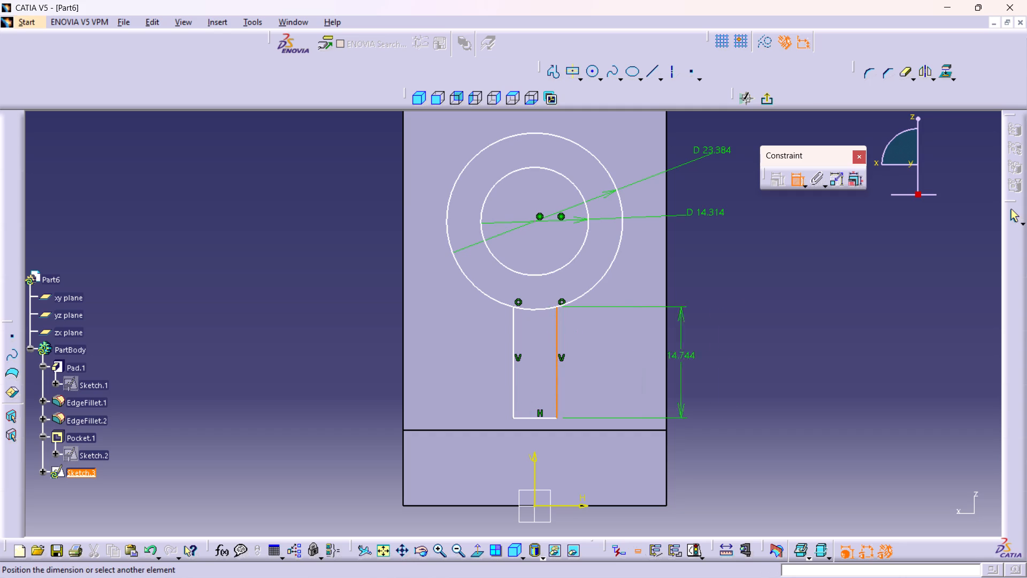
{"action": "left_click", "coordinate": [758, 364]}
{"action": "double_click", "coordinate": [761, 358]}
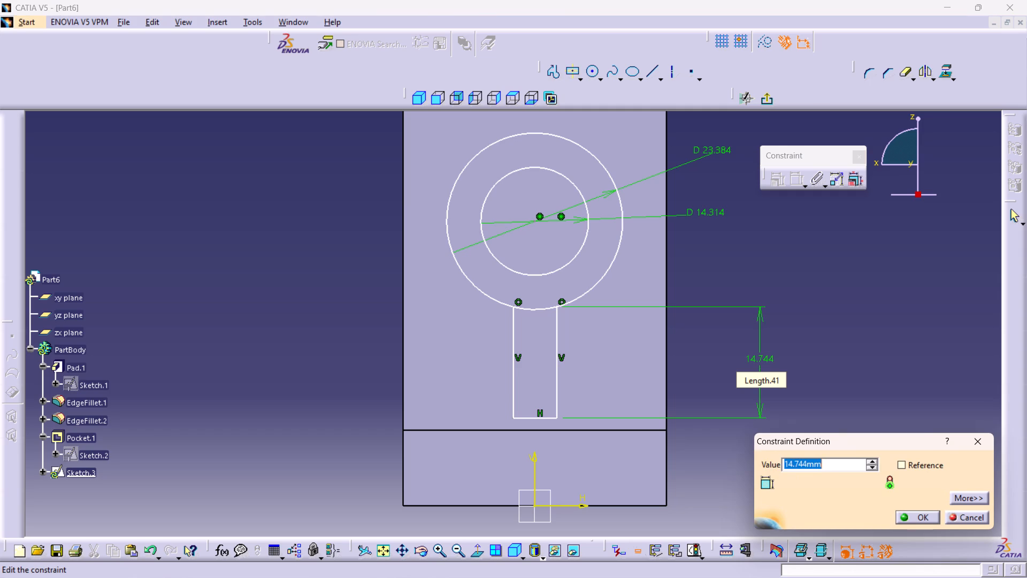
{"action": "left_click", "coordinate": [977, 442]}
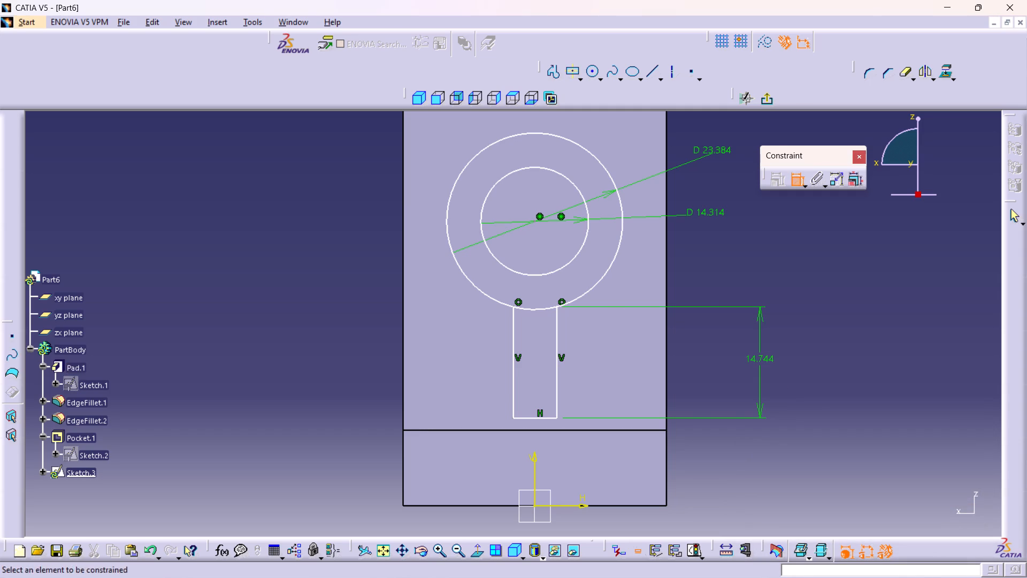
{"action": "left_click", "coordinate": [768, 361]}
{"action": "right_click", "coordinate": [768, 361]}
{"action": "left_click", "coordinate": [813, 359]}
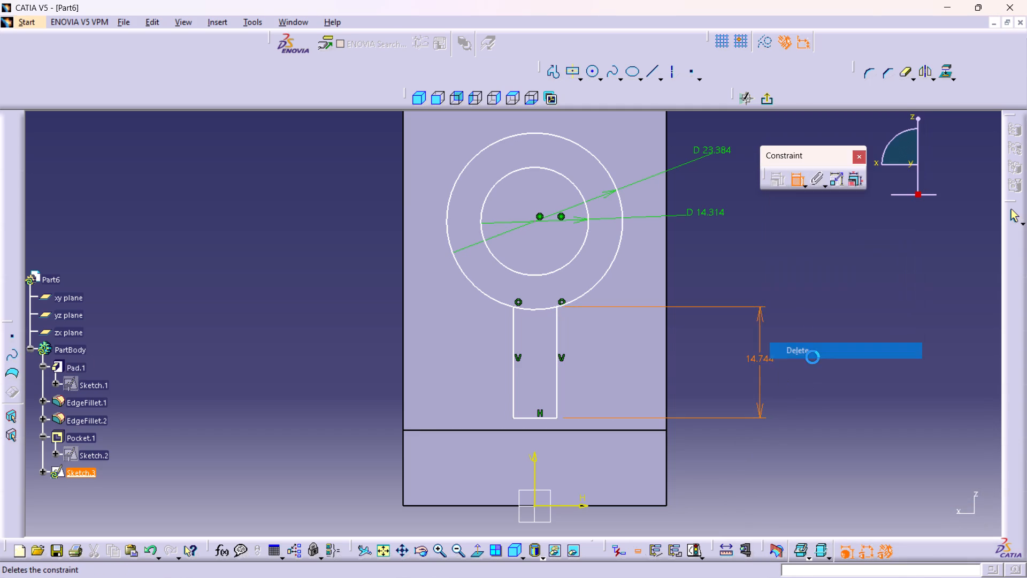
Constrain the profile's bottom horizontal line coincident with the lower flange's upper edge.
{"action": "left_click", "coordinate": [793, 176]}
{"action": "double_click", "coordinate": [793, 176]}
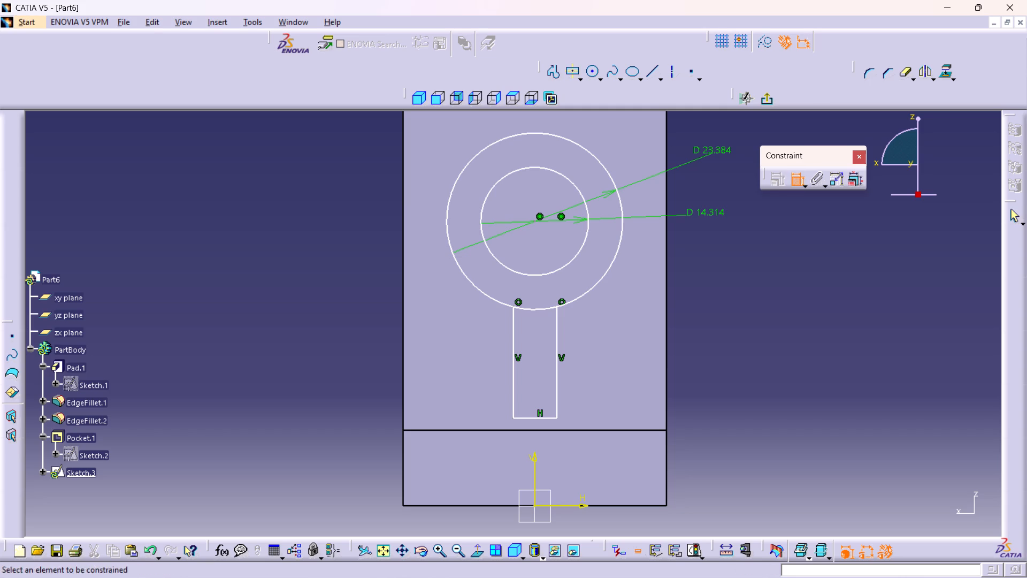
{"action": "left_click", "coordinate": [526, 419]}
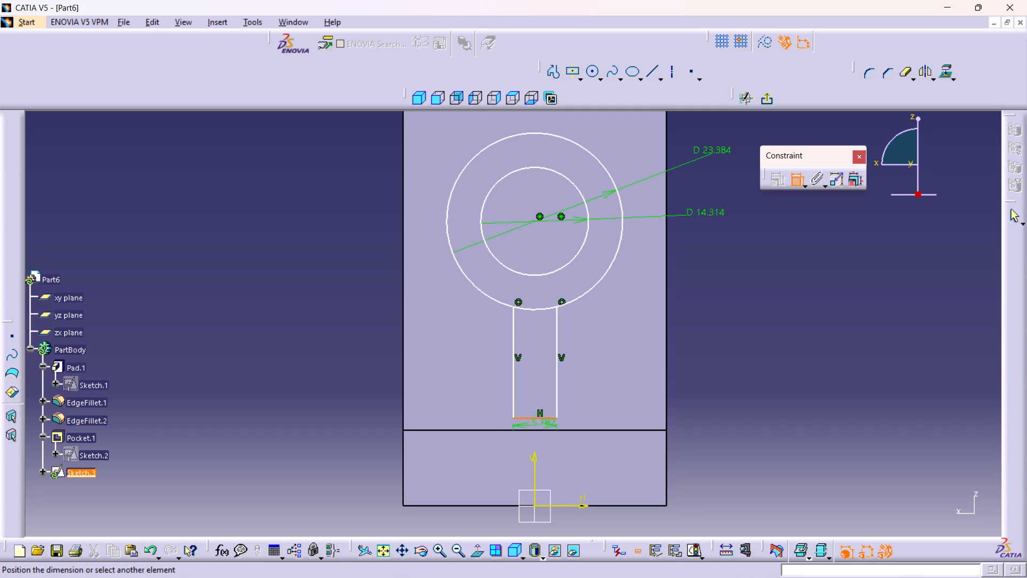
{"action": "left_click", "coordinate": [565, 431]}
{"action": "right_click", "coordinate": [796, 430]}
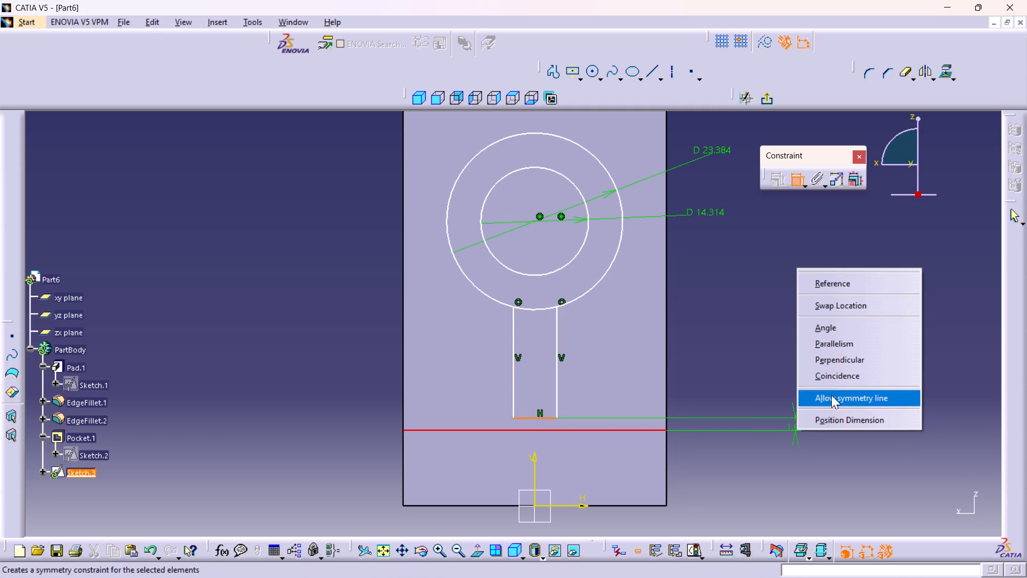
{"action": "left_click", "coordinate": [830, 379]}
Set the outer circle's diameter to 27 mm and the inner circle's diameter to 16 mm.
{"action": "middle_click_drag", "start_coordinate": [737, 322], "coordinate": [742, 351]}
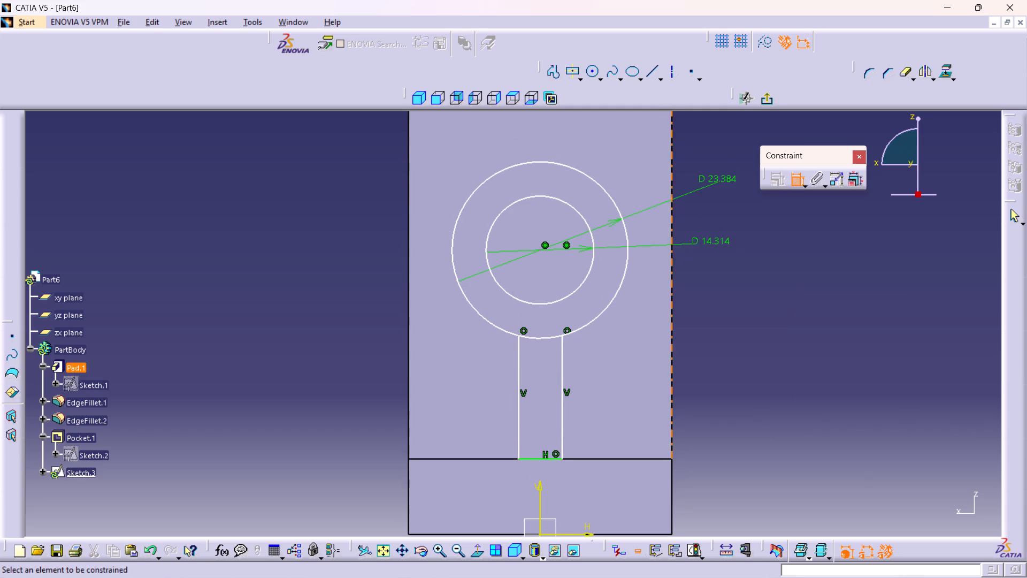
{"action": "double_click", "coordinate": [725, 177]}
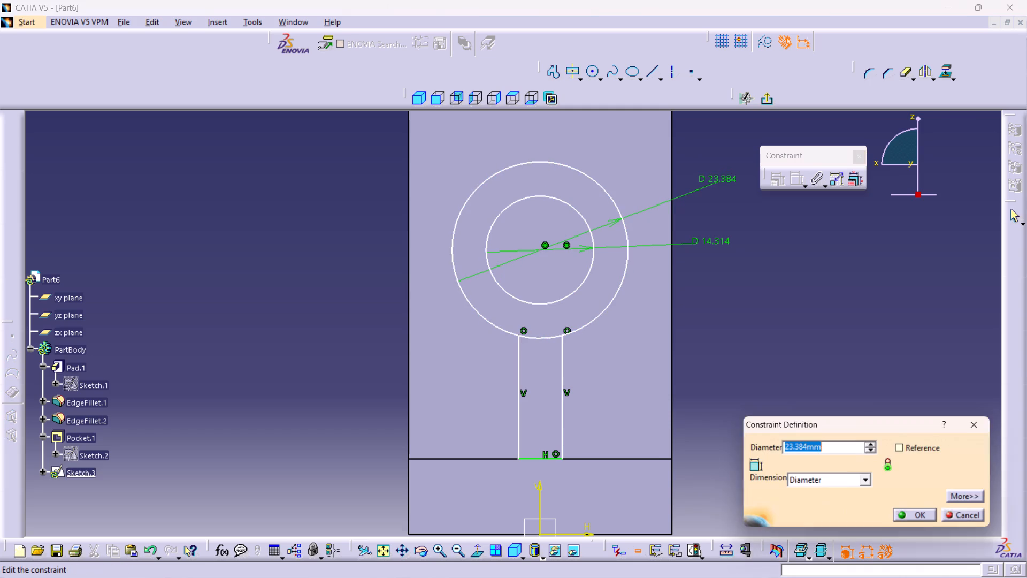
{"action": "type", "text": "27"}
{"action": "key", "text": "Return"}
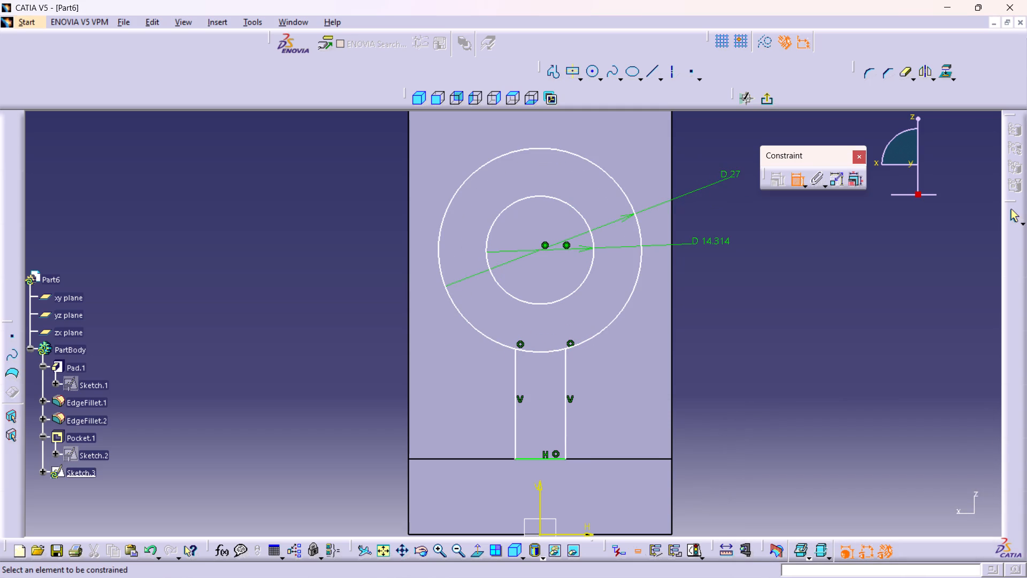
{"action": "double_click", "coordinate": [710, 238]}
{"action": "type", "text": "16"}
{"action": "key", "text": "Return"}
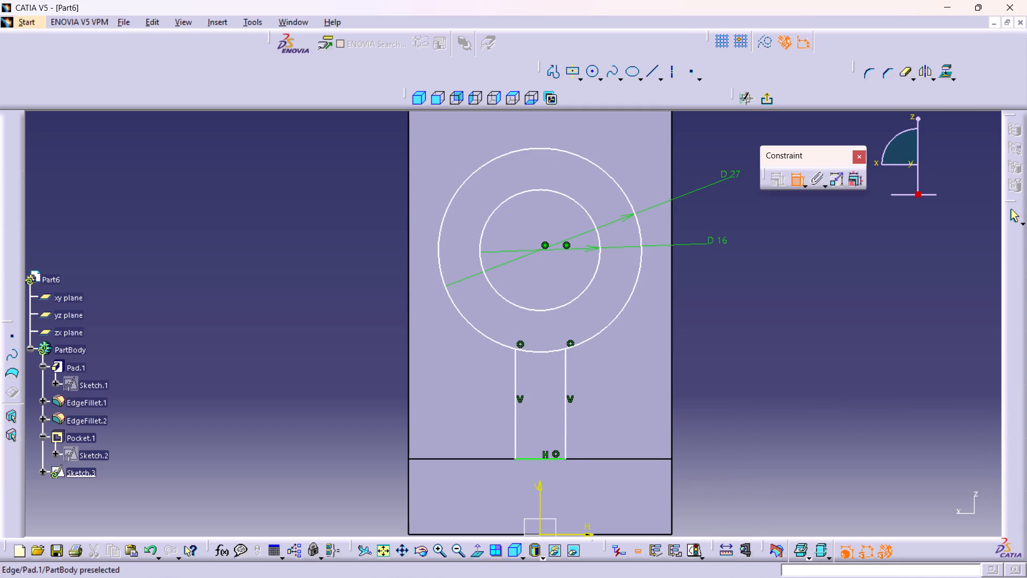
Dimension the vertical distance from the circles' centre to the profile's bottom line and set it to 20 mm.
{"action": "middle_click_drag", "start_coordinate": [693, 380], "coordinate": [695, 391]}
{"action": "right_click", "coordinate": [693, 379]}
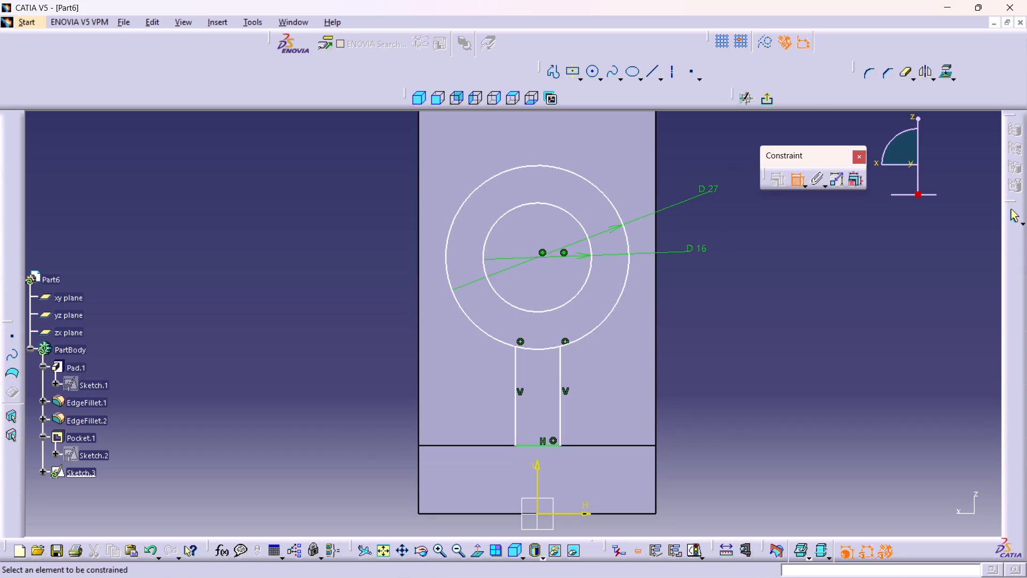
{"action": "middle_click_drag", "start_coordinate": [693, 336], "coordinate": [680, 296]}
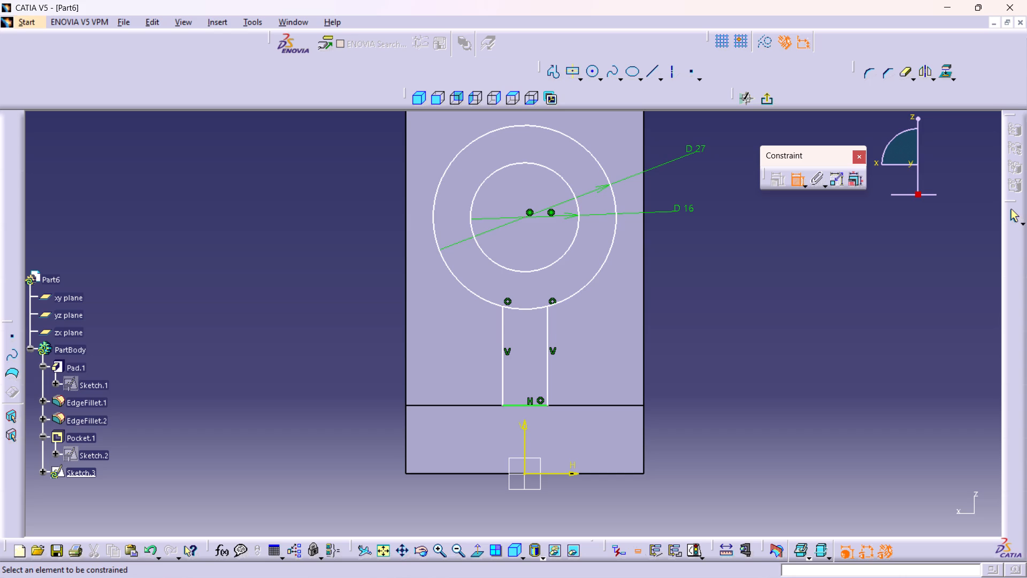
{"action": "left_click", "coordinate": [525, 216]}
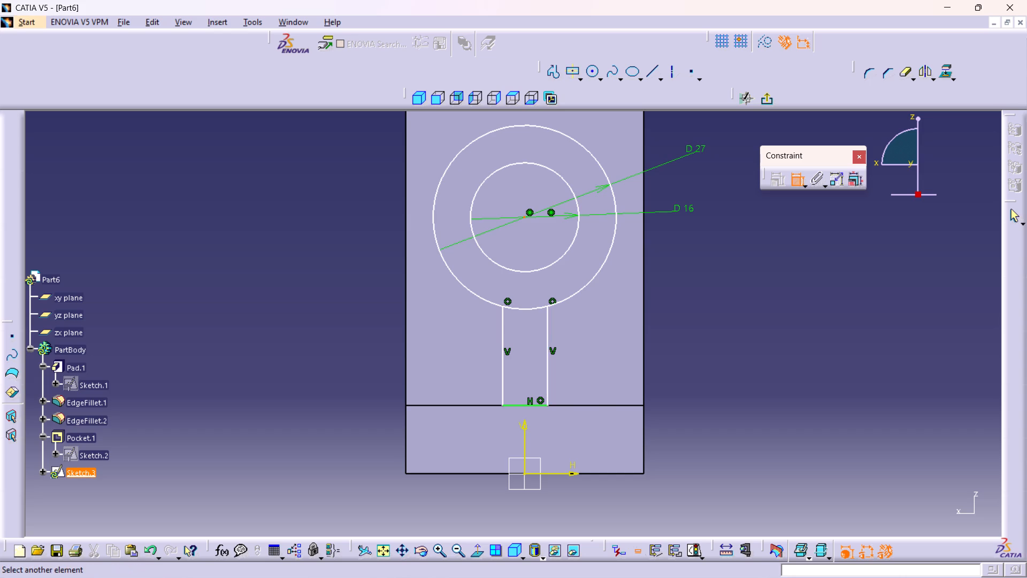
{"action": "left_click", "coordinate": [530, 407]}
{"action": "left_click", "coordinate": [758, 332]}
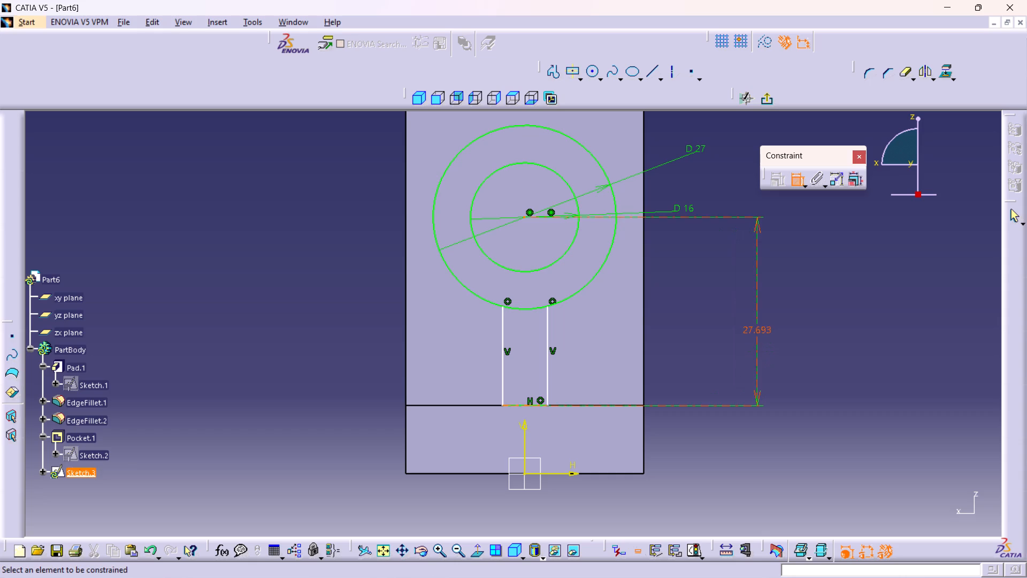
{"action": "double_click", "coordinate": [758, 327]}
{"action": "type", "text": "20"}
{"action": "key", "text": "Return"}
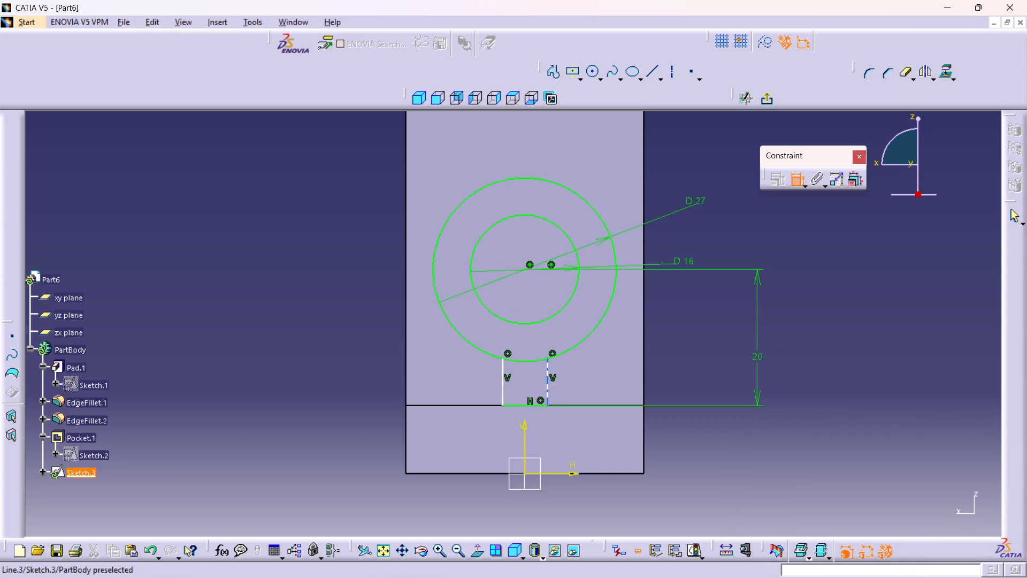
Dimension the distance between the profile's two vertical lines and set it to 6 mm.
{"action": "left_click", "coordinate": [504, 369]}
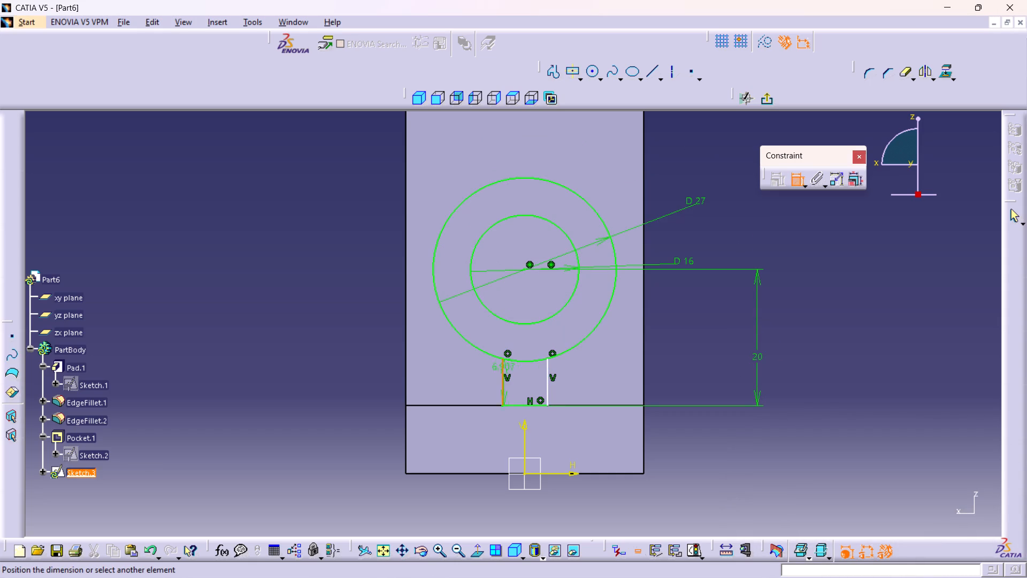
{"action": "left_click", "coordinate": [548, 373]}
{"action": "middle_click_drag", "start_coordinate": [549, 477], "coordinate": [546, 356]}
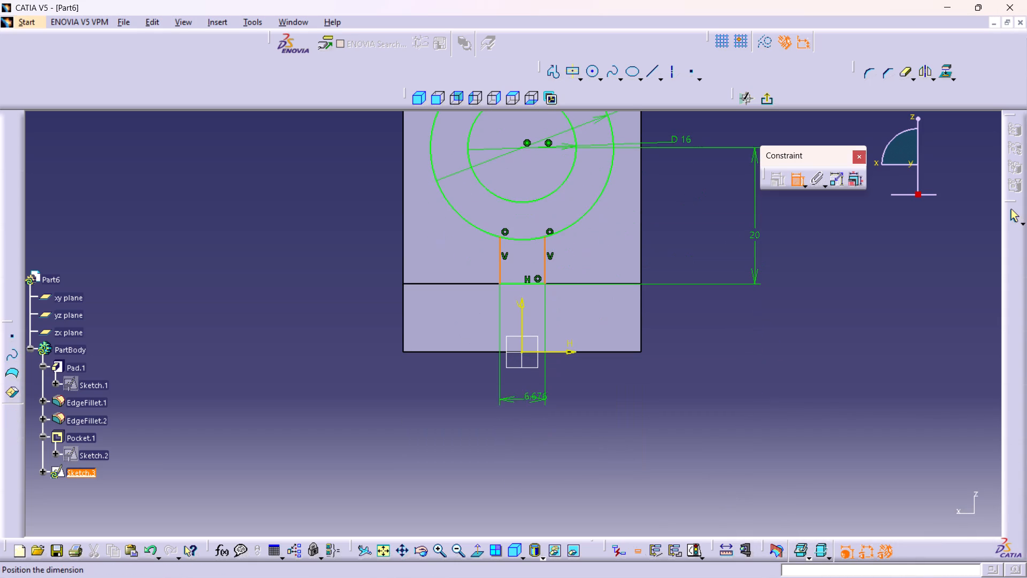
{"action": "left_click", "coordinate": [525, 419]}
{"action": "double_click", "coordinate": [529, 411]}
{"action": "key", "text": "6"}
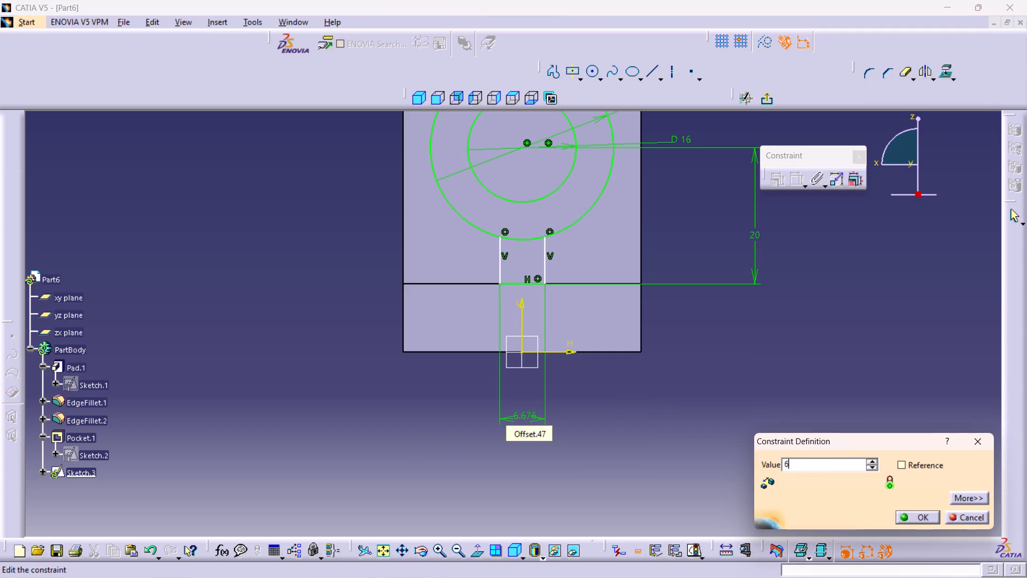
{"action": "key", "text": "Return"}
Constrain the profile's two vertical lines symmetric about the sketch's vertical axis.
{"action": "middle_click_drag", "start_coordinate": [683, 342], "coordinate": [672, 396]}
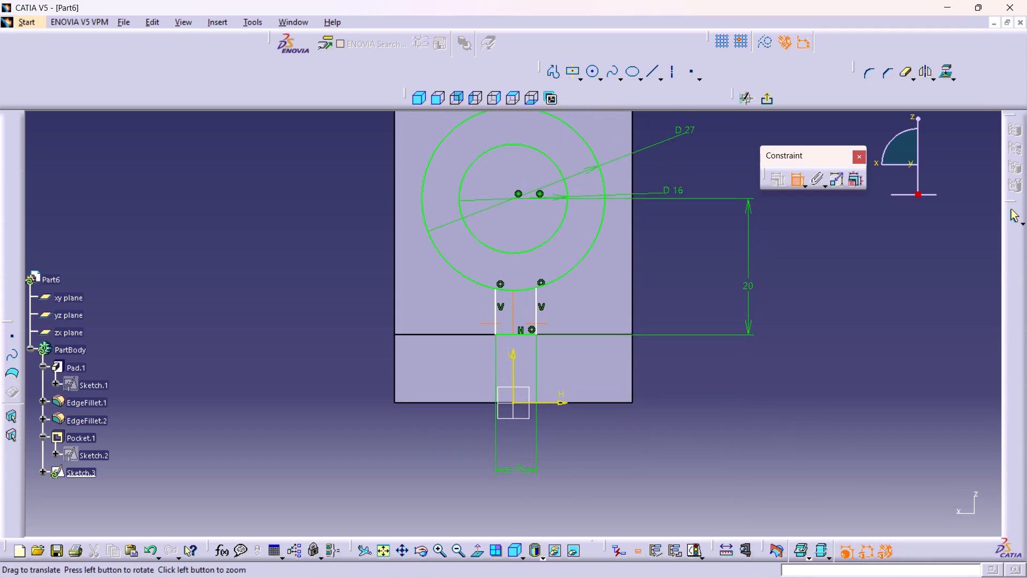
{"action": "left_click", "coordinate": [492, 305]}
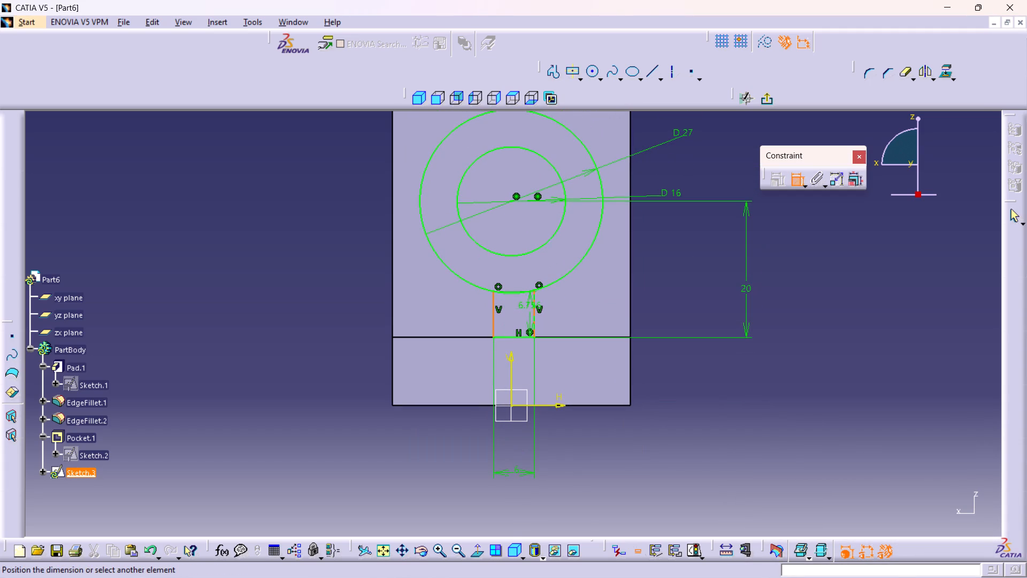
{"action": "left_click", "coordinate": [534, 306]}
{"action": "right_click", "coordinate": [516, 376]}
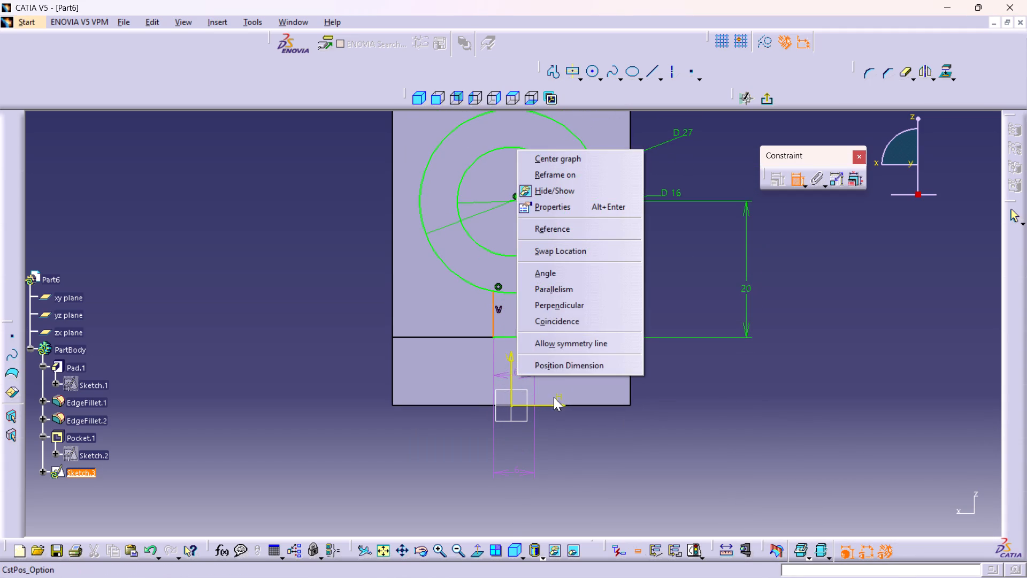
{"action": "left_click", "coordinate": [562, 343]}
{"action": "left_click", "coordinate": [509, 359]}
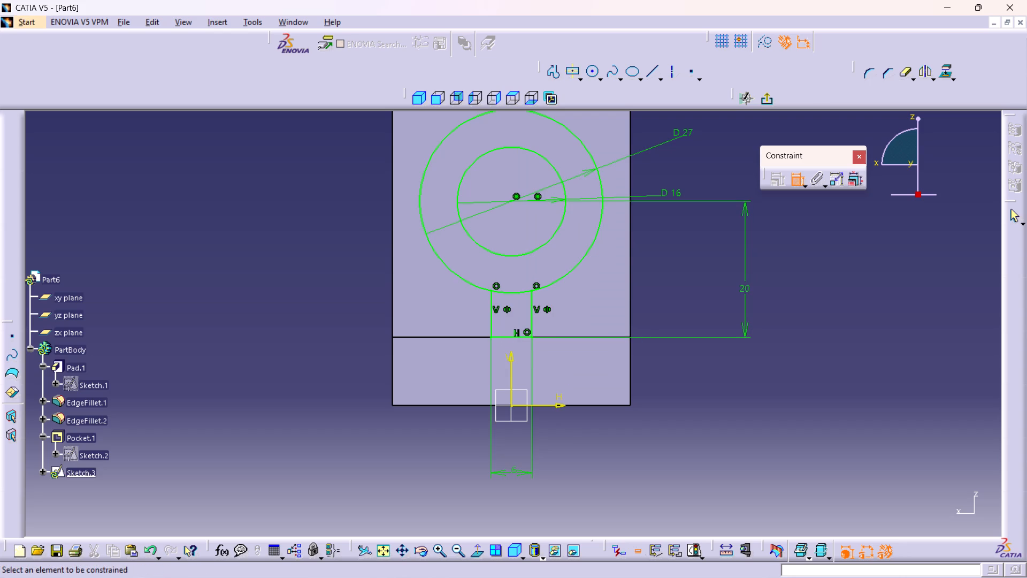
{"action": "left_click", "coordinate": [867, 231]}
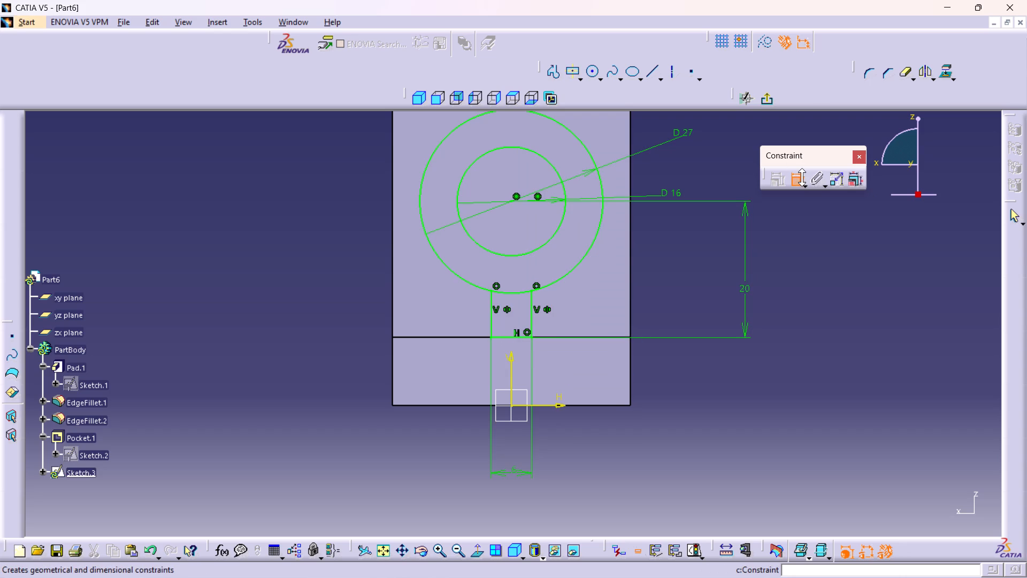
{"action": "left_click", "coordinate": [799, 239]}
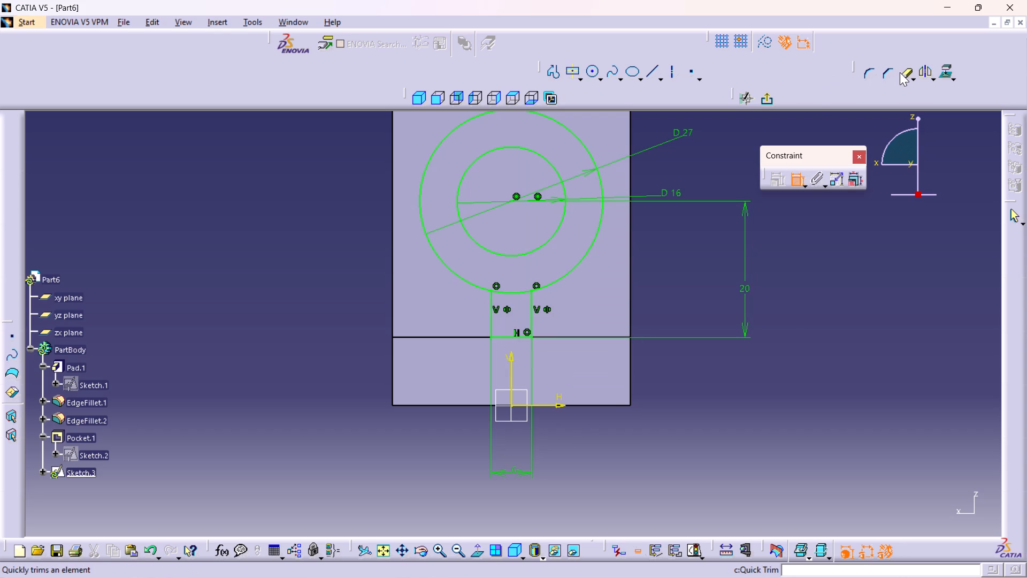
Quick-trim the outer circle's arc between the two vertical lines and exit the sketch.
{"action": "double_click", "coordinate": [902, 72]}
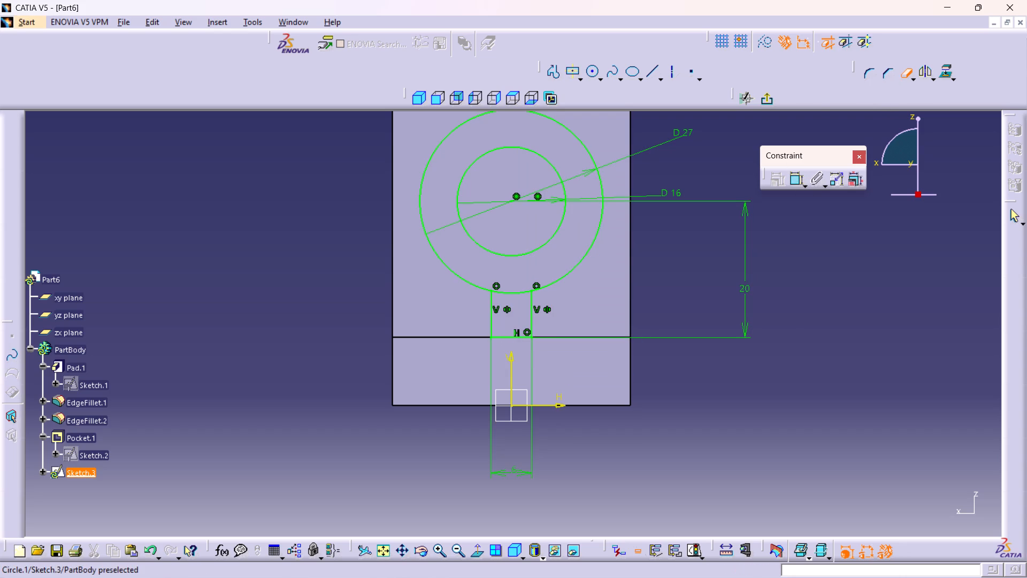
{"action": "left_click", "coordinate": [515, 291]}
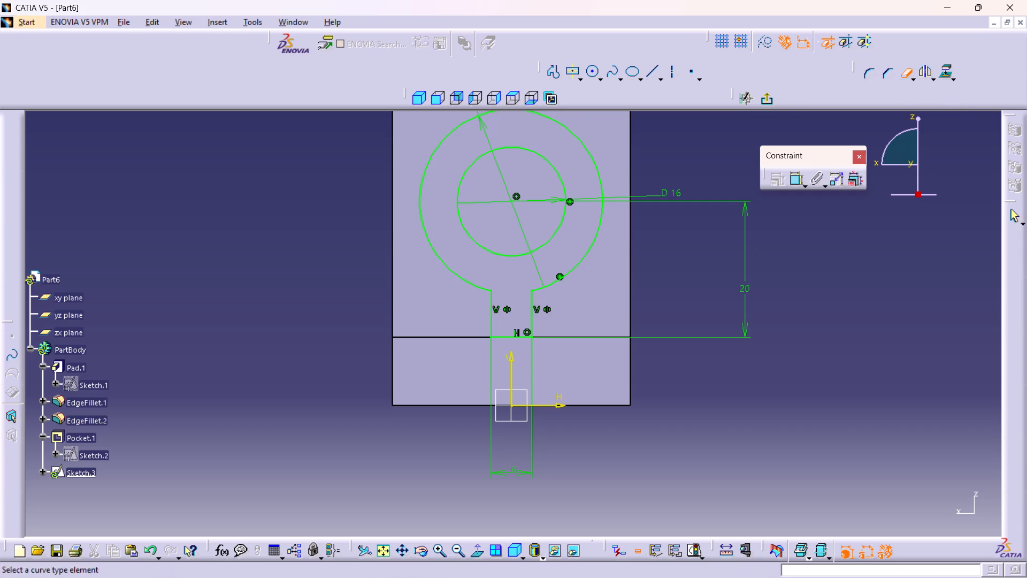
{"action": "left_click", "coordinate": [761, 98]}
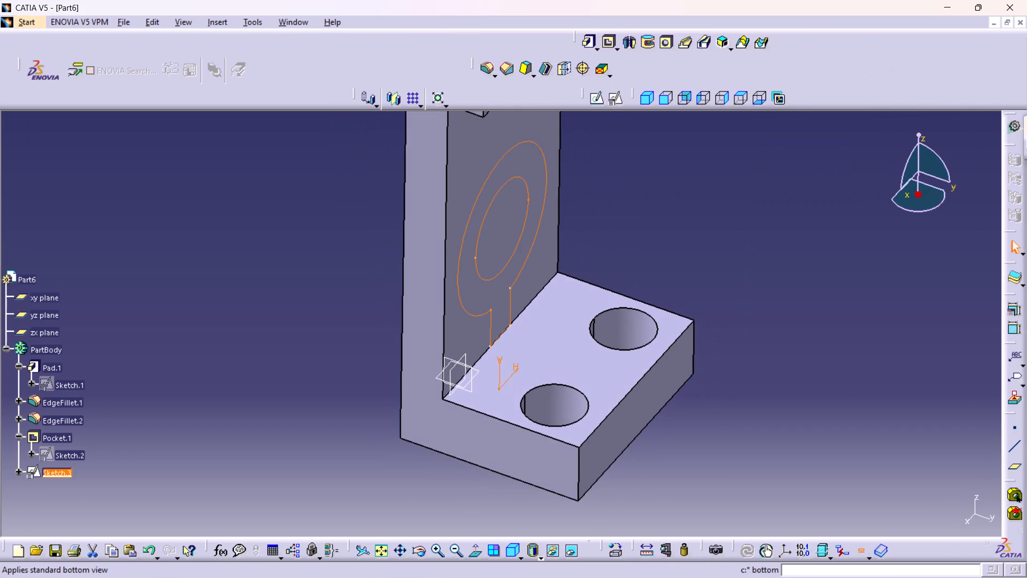
Pad the keyhole-shaped sketch outward from the vertical web with a length of 8 mm.
{"action": "middle_click_drag", "start_coordinate": [677, 210], "coordinate": [687, 228]}
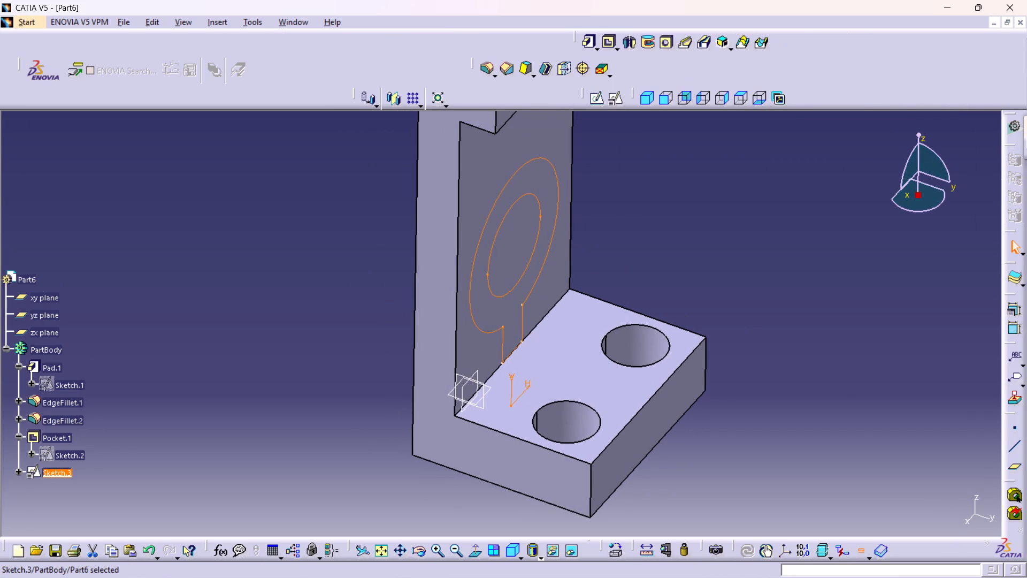
{"action": "left_click", "coordinate": [585, 43]}
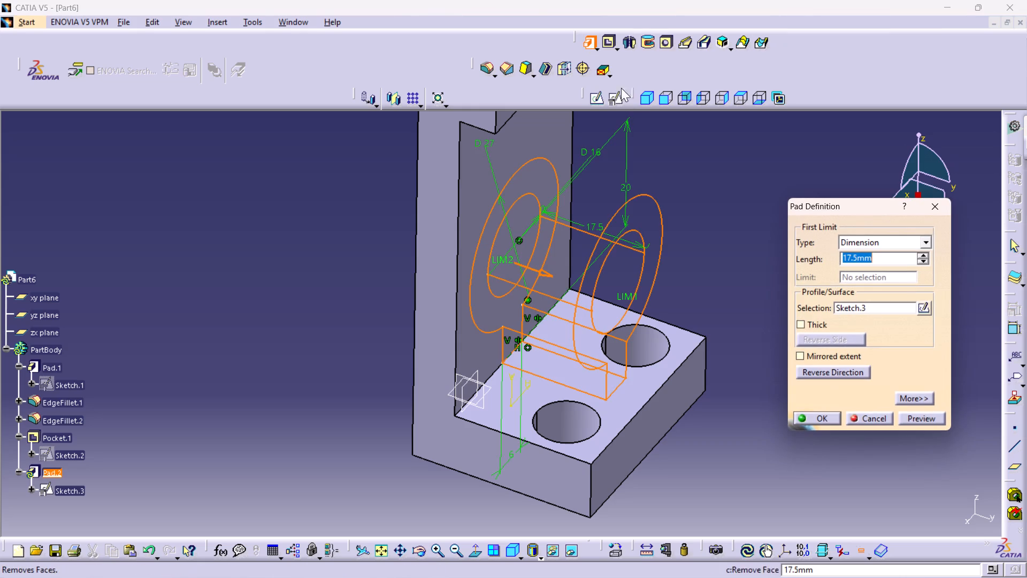
{"action": "double_click", "coordinate": [877, 255]}
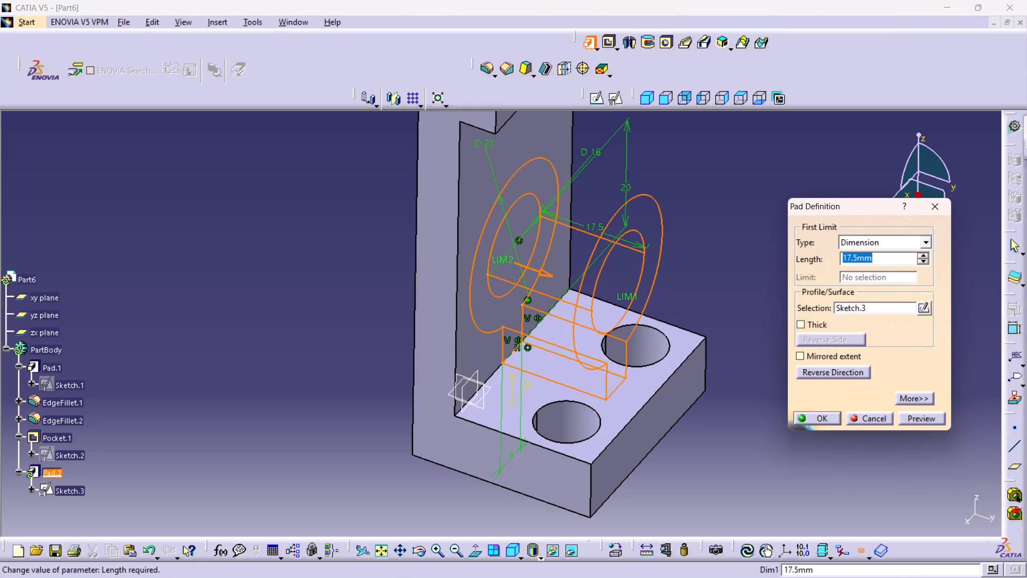
{"action": "key", "text": "8"}
{"action": "key", "text": "Return"}
{"action": "left_click", "coordinate": [811, 267]}
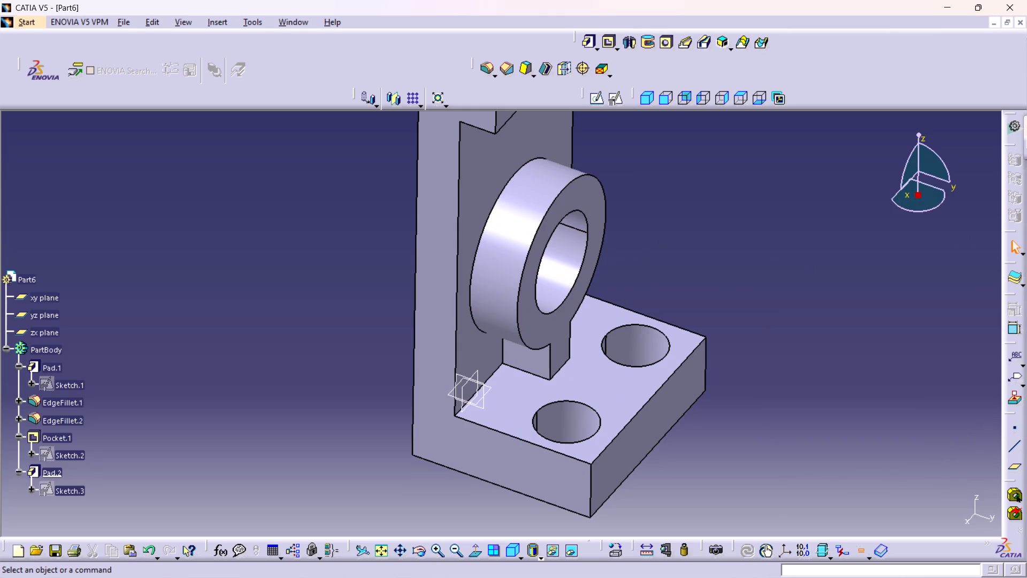
Create a positioned sketch on the front face of the upper flange.
{"action": "middle_click_drag", "start_coordinate": [679, 262], "coordinate": [675, 310]}
{"action": "right_click", "coordinate": [679, 262]}
{"action": "middle_click_drag", "start_coordinate": [675, 252], "coordinate": [654, 350]}
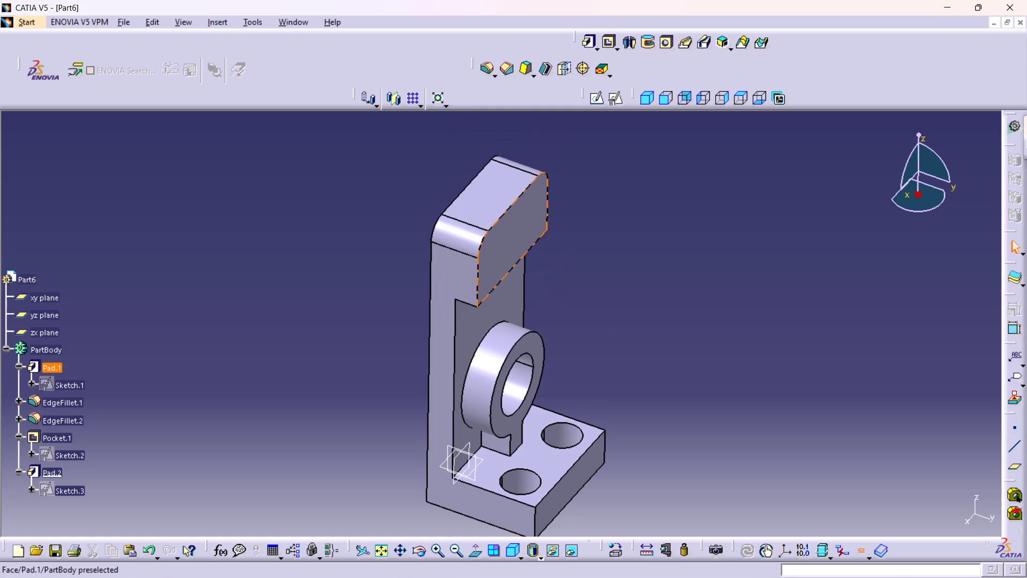
{"action": "left_click", "coordinate": [508, 233]}
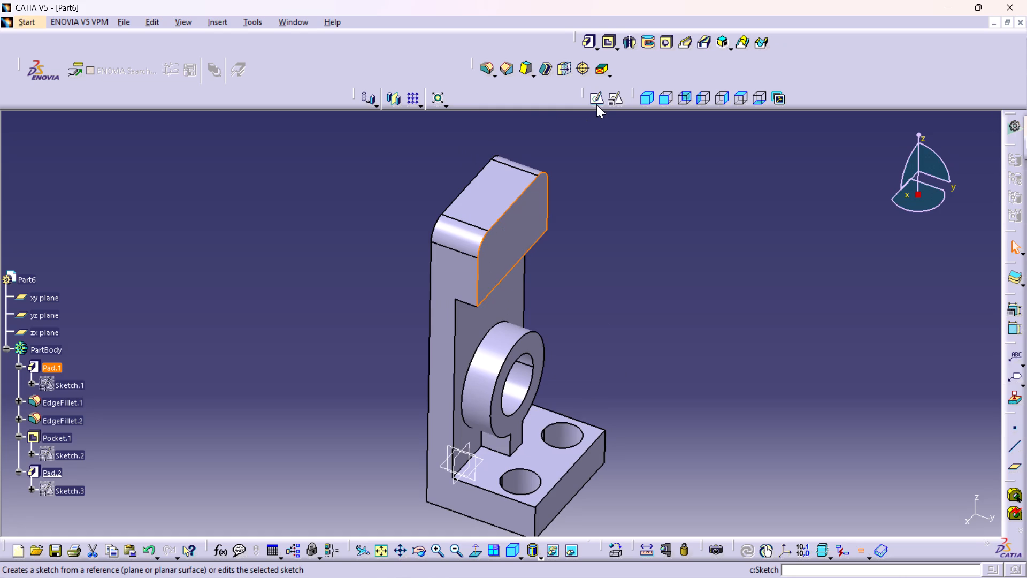
{"action": "left_click", "coordinate": [612, 91]}
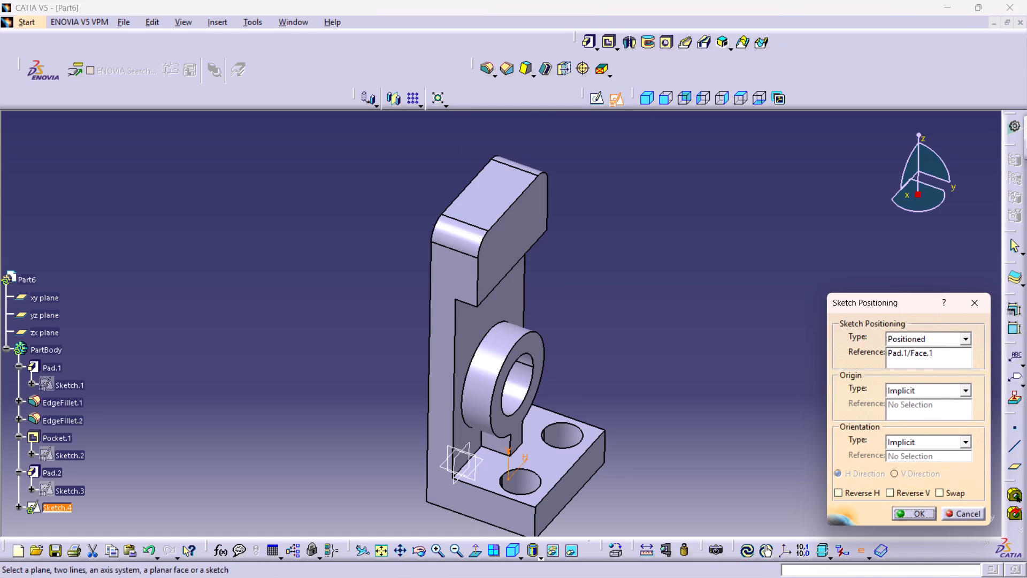
{"action": "left_click", "coordinate": [923, 515]}
Sketch a circle in the left half of the upper flange face and set its diameter to 10 mm.
{"action": "middle_click_drag", "start_coordinate": [678, 275], "coordinate": [693, 339]}
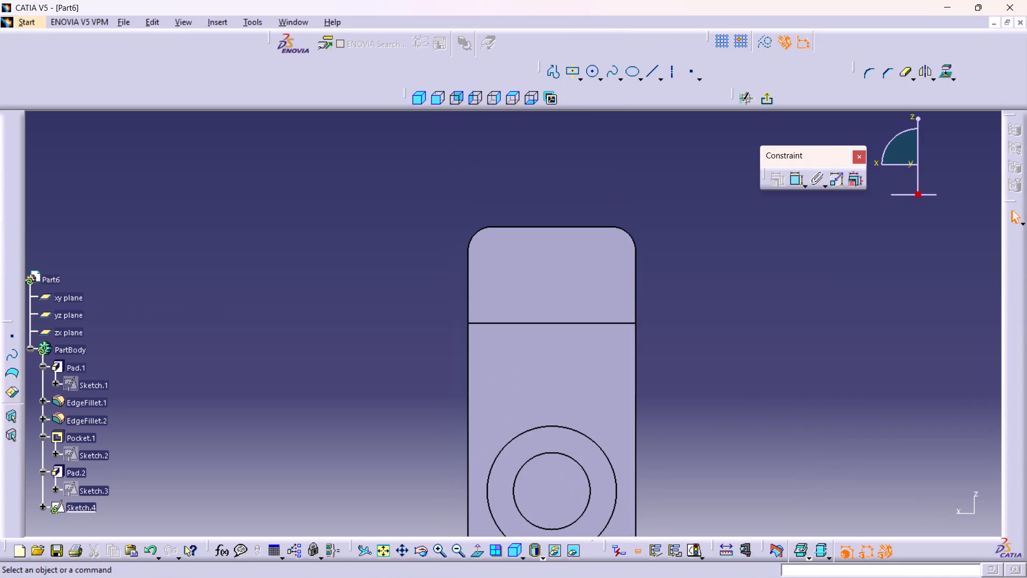
{"action": "double_click", "coordinate": [591, 72]}
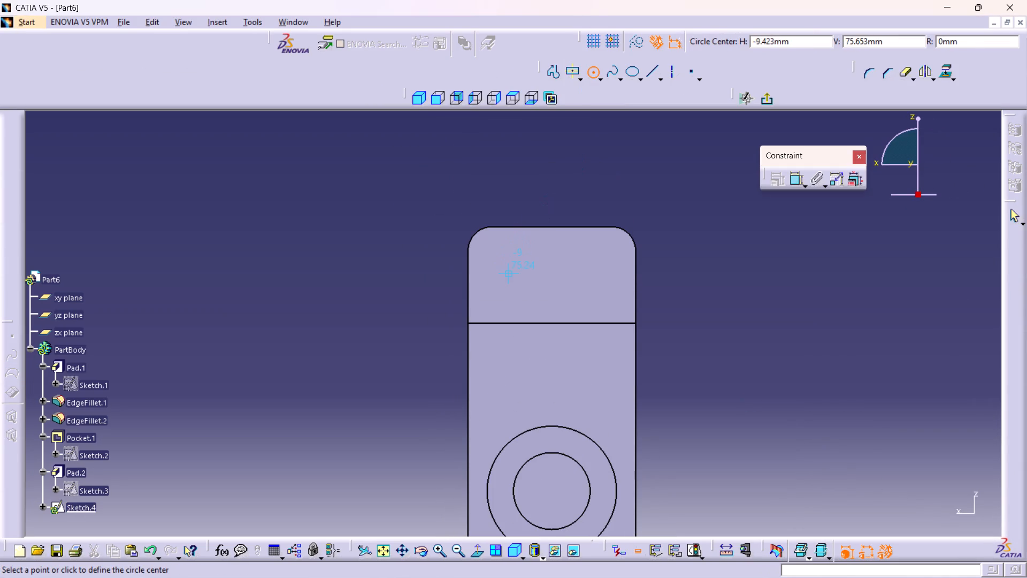
{"action": "left_click", "coordinate": [508, 272]}
{"action": "left_click", "coordinate": [530, 285]}
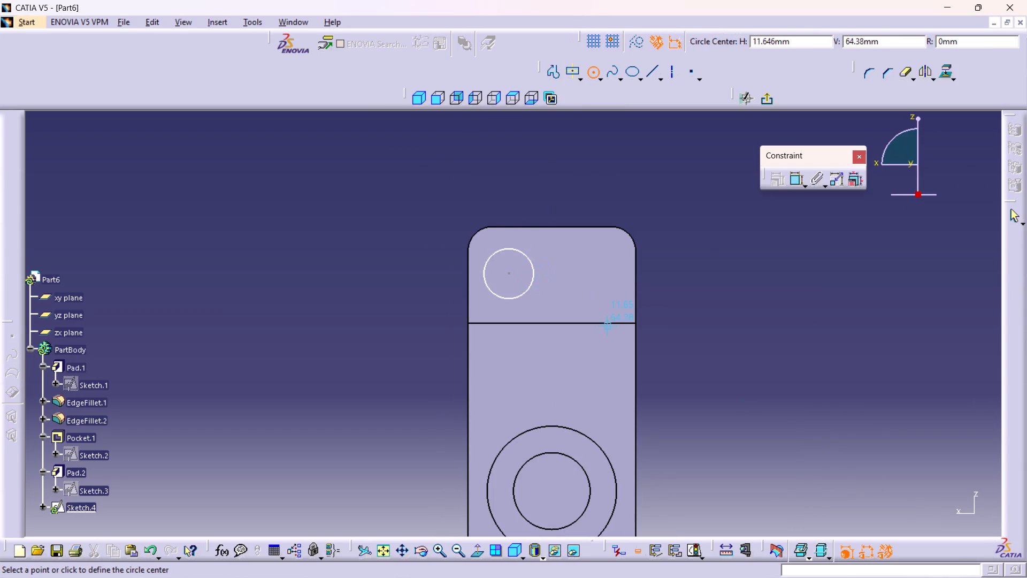
{"action": "double_click", "coordinate": [795, 176]}
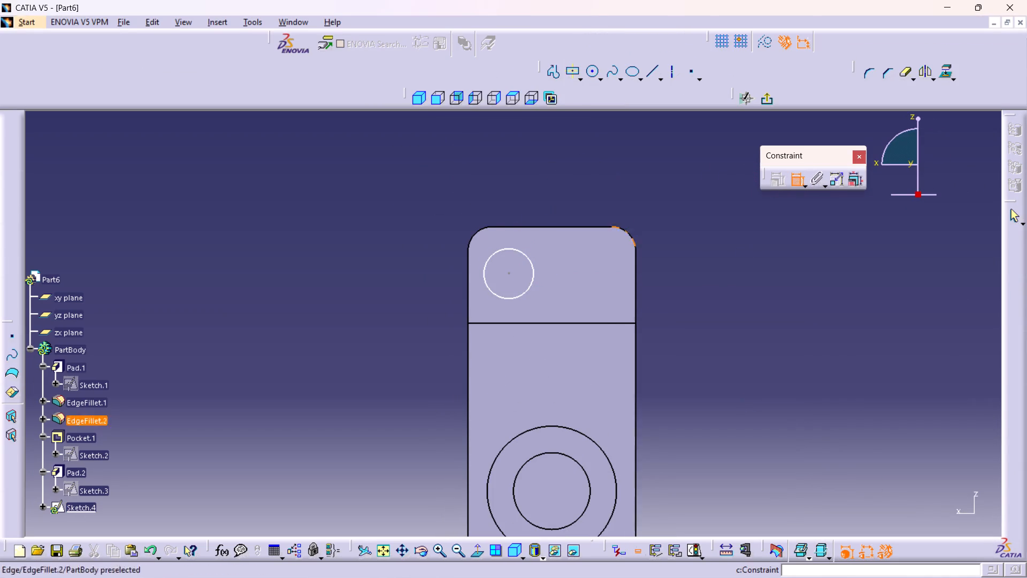
{"action": "left_click", "coordinate": [499, 246]}
{"action": "left_click", "coordinate": [500, 249]}
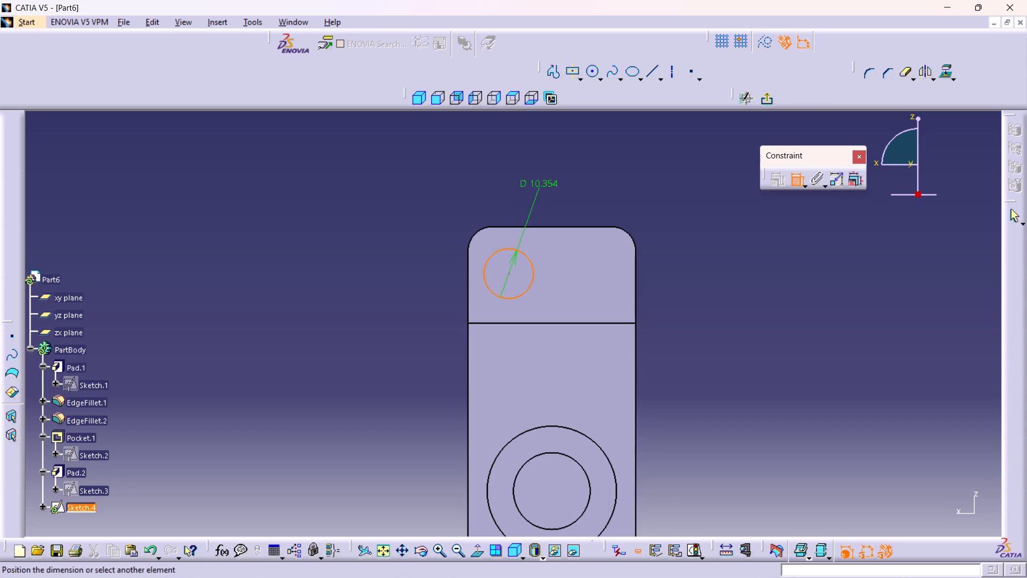
{"action": "left_click", "coordinate": [541, 186]}
{"action": "double_click", "coordinate": [549, 184]}
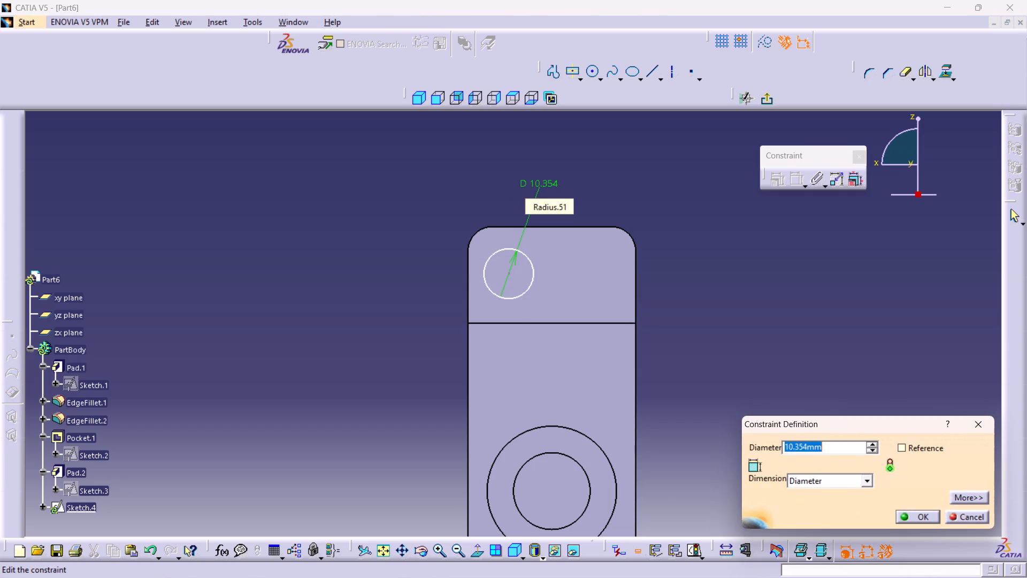
{"action": "type", "text": "10"}
{"action": "key", "text": "Return"}
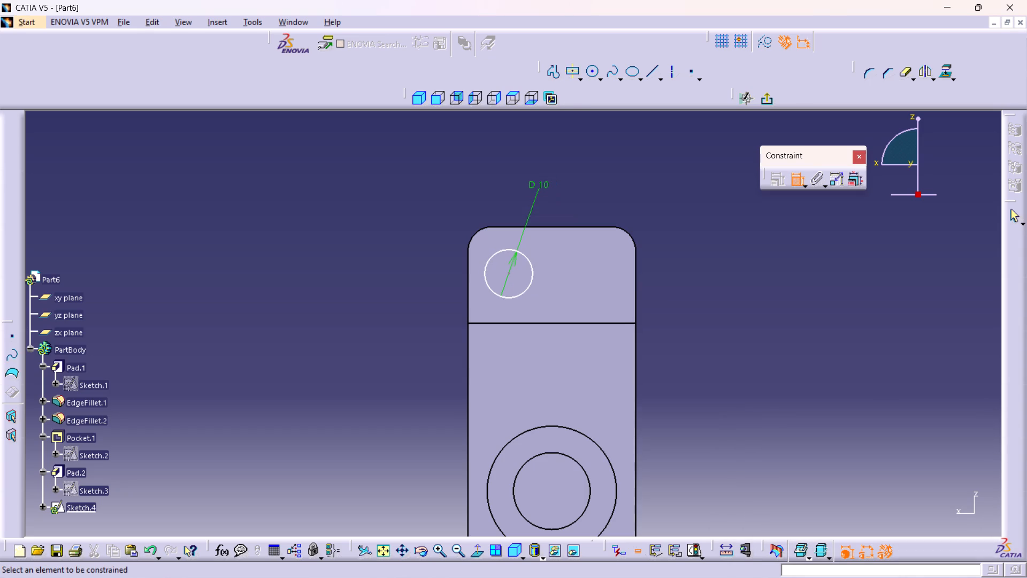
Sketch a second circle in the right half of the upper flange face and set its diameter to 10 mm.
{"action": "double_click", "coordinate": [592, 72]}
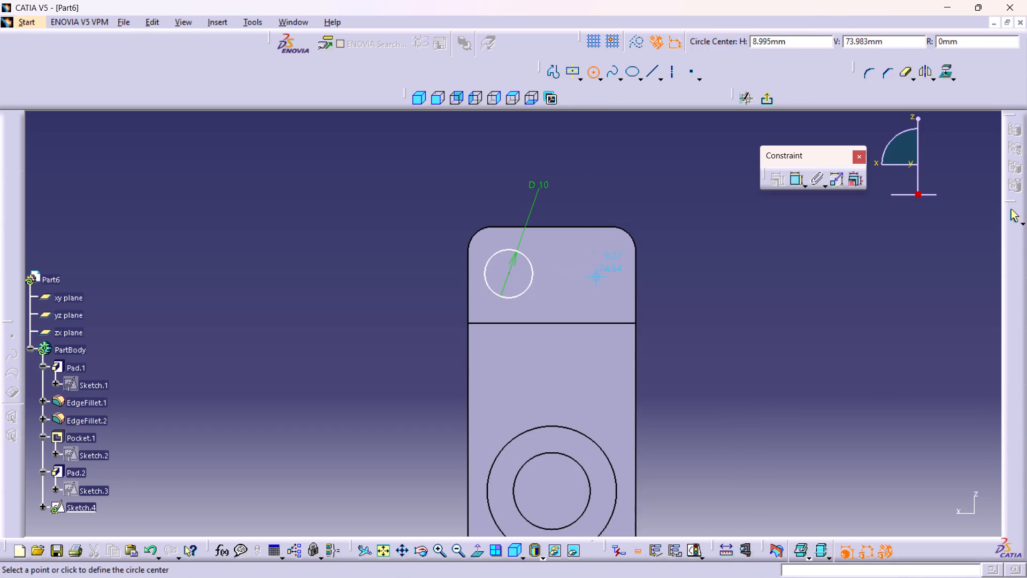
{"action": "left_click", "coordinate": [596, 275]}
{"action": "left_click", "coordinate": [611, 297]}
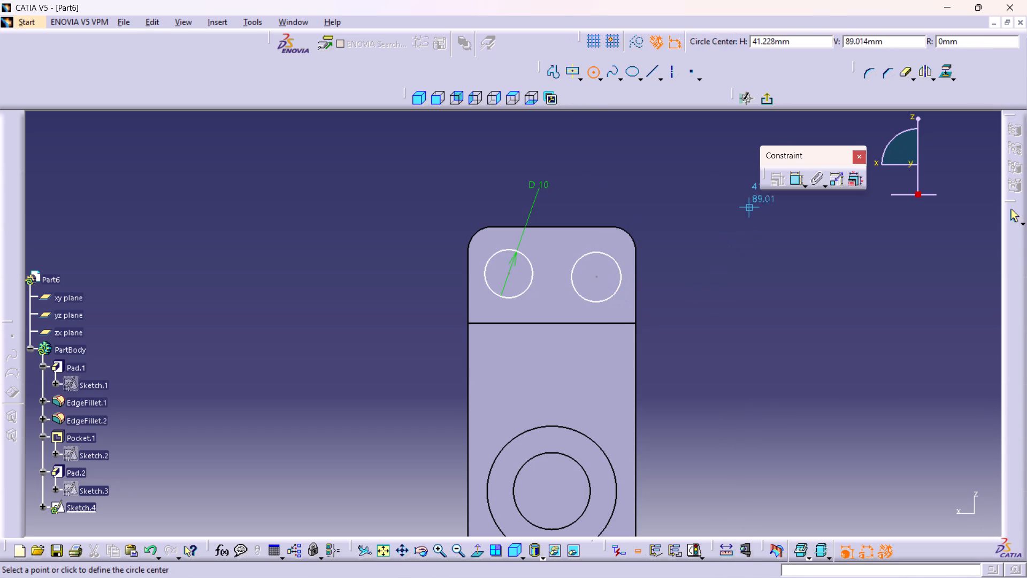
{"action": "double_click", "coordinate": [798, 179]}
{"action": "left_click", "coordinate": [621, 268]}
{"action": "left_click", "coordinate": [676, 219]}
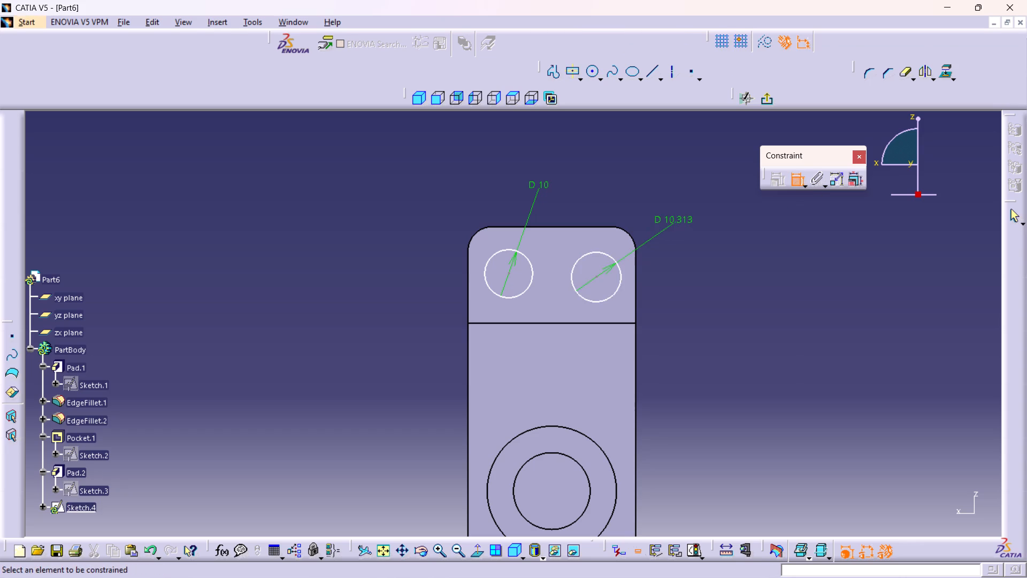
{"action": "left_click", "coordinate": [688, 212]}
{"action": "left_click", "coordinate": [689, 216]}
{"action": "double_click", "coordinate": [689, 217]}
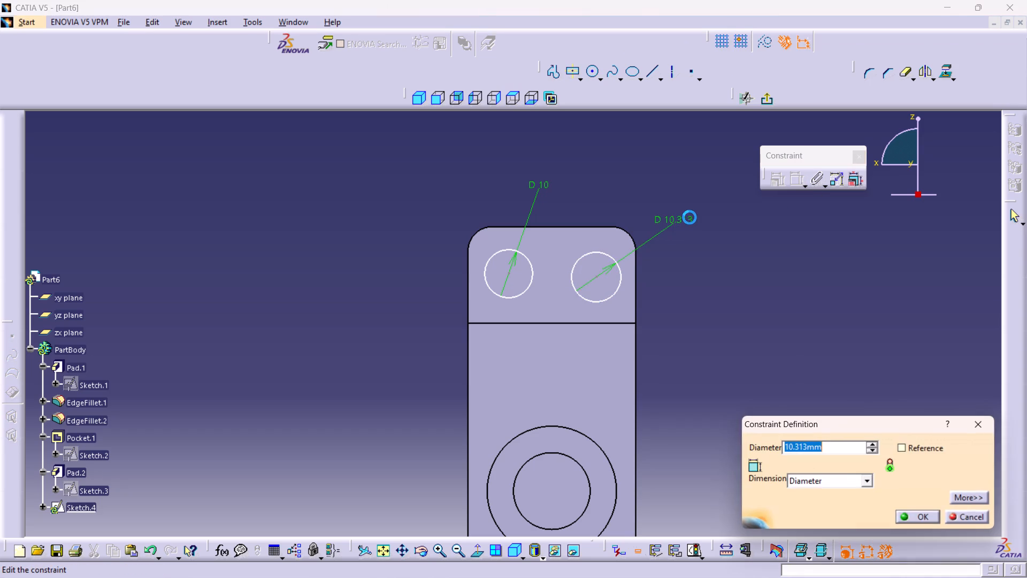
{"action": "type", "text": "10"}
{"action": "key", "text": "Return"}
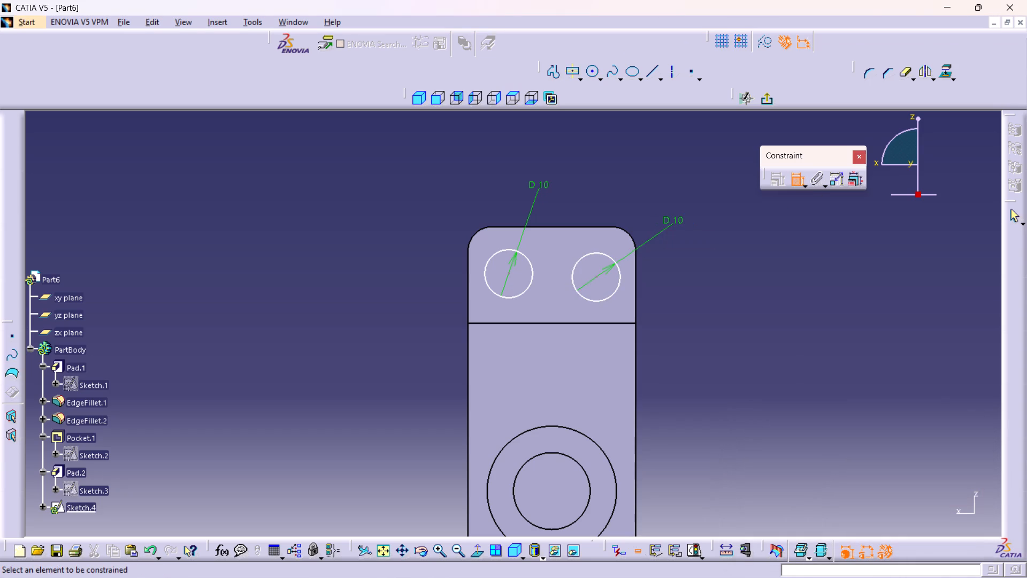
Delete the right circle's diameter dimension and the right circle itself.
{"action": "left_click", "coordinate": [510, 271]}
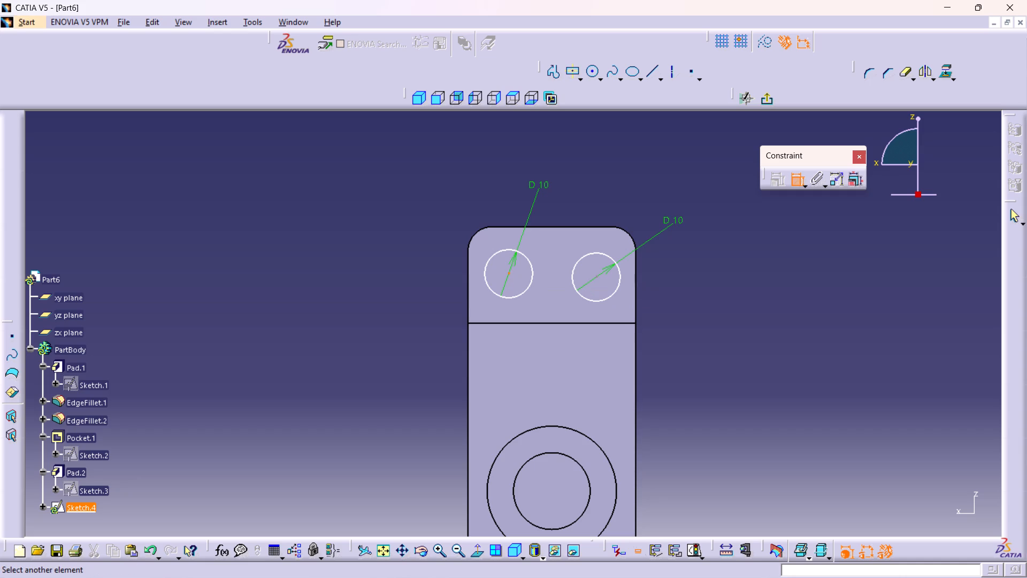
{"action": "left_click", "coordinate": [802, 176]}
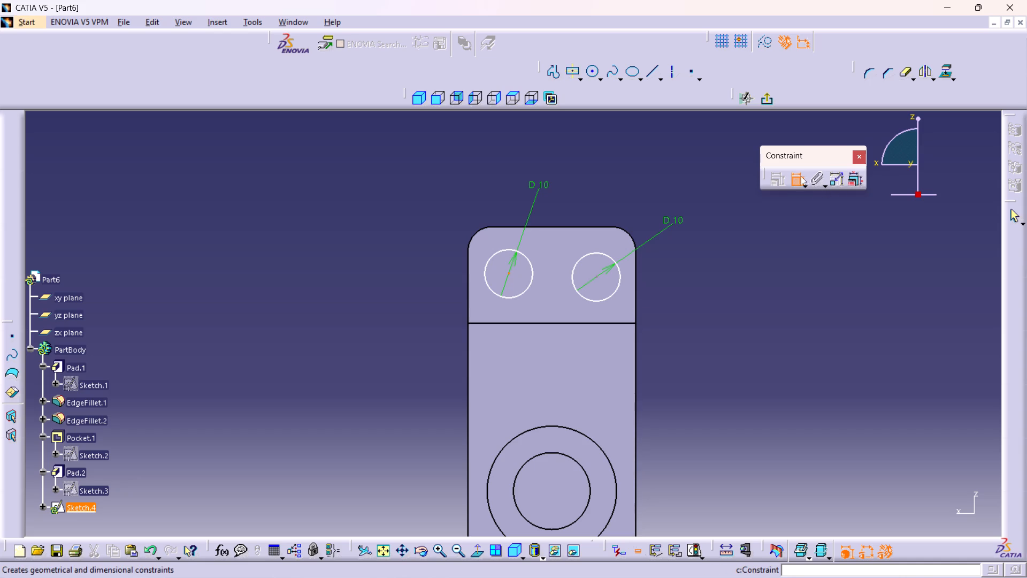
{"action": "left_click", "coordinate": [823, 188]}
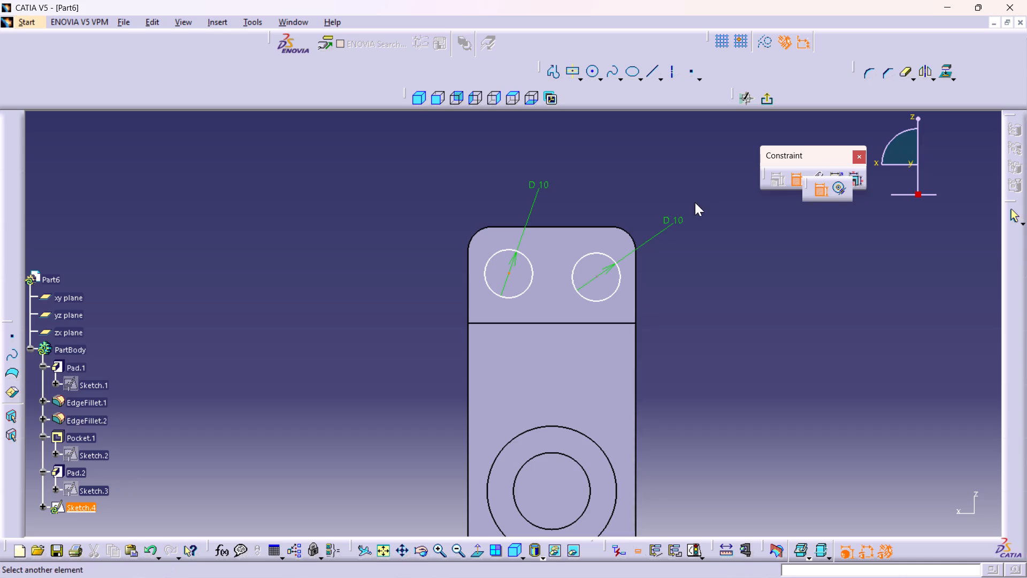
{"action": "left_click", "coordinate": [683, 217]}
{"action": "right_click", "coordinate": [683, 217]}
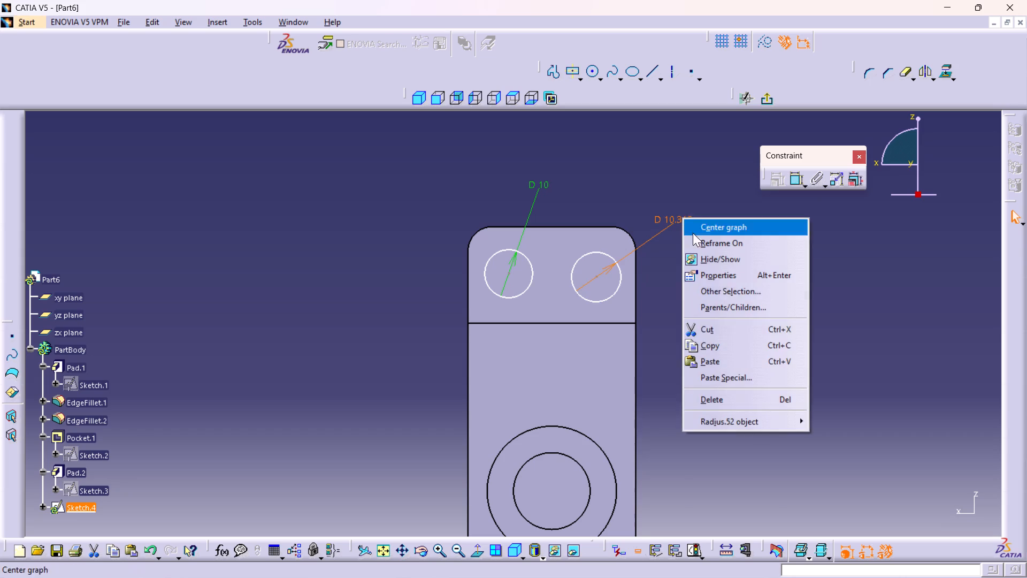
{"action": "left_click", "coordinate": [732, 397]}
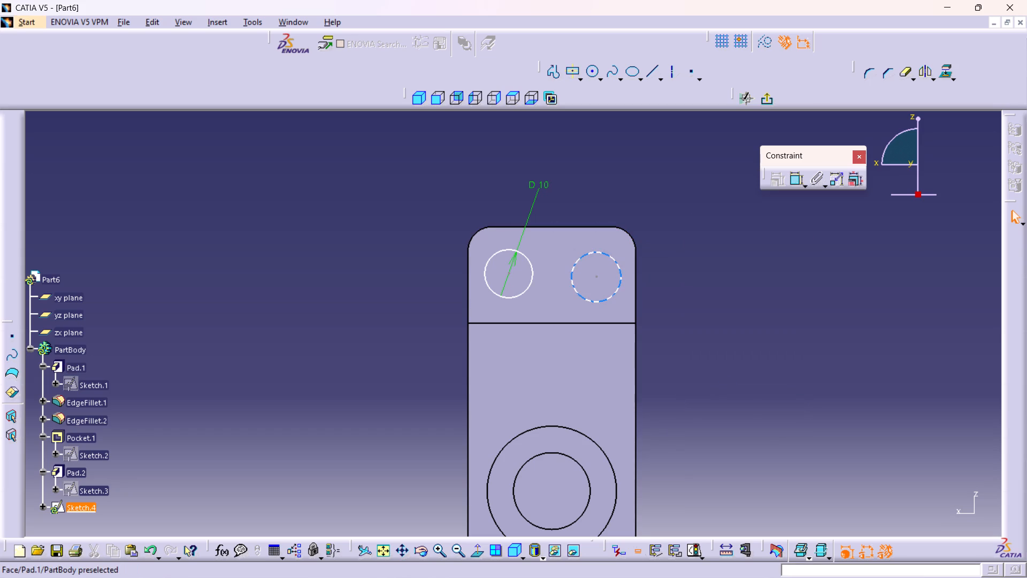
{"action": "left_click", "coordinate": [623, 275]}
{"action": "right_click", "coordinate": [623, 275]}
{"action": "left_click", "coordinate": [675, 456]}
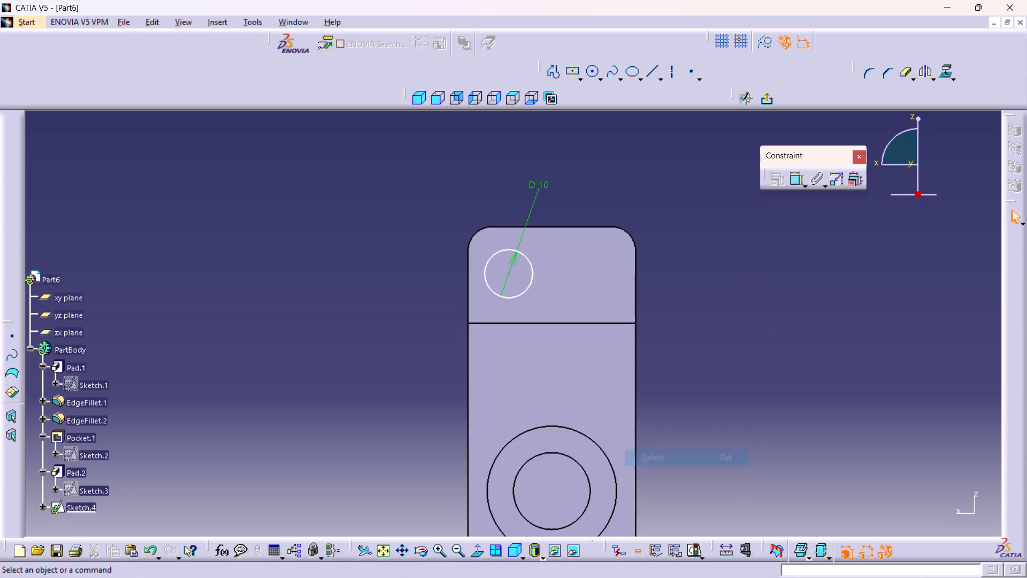
Sketch a new right circle with its centre level with the left circle's and set its diameter to 10 mm.
{"action": "double_click", "coordinate": [596, 72]}
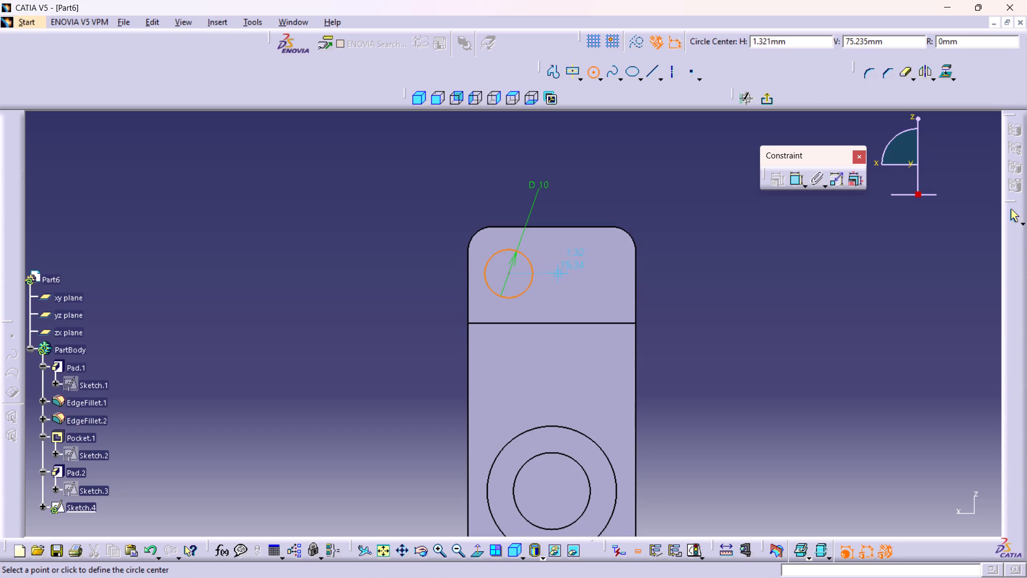
{"action": "left_click", "coordinate": [586, 273]}
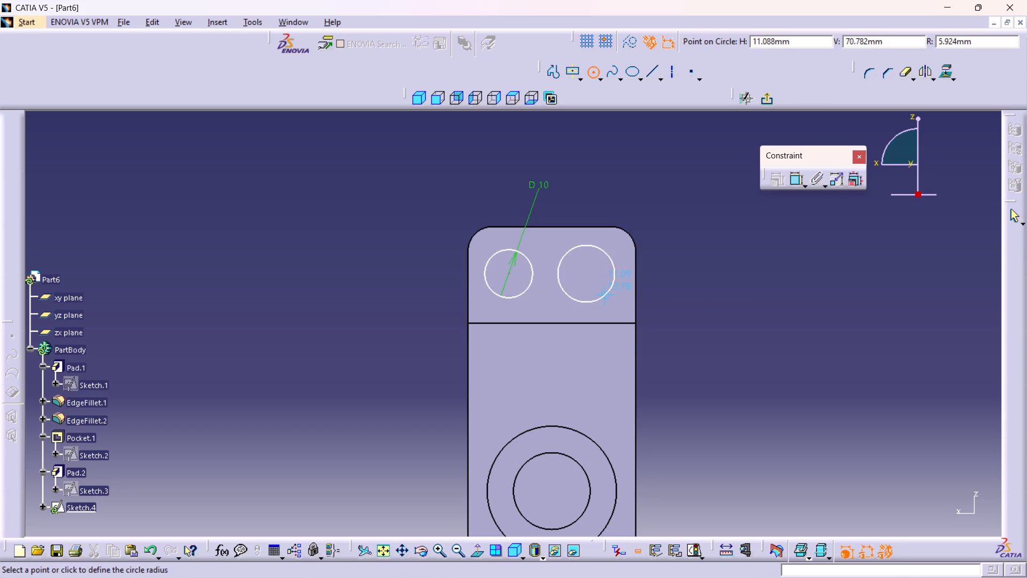
{"action": "left_click", "coordinate": [606, 294]}
{"action": "double_click", "coordinate": [796, 179]}
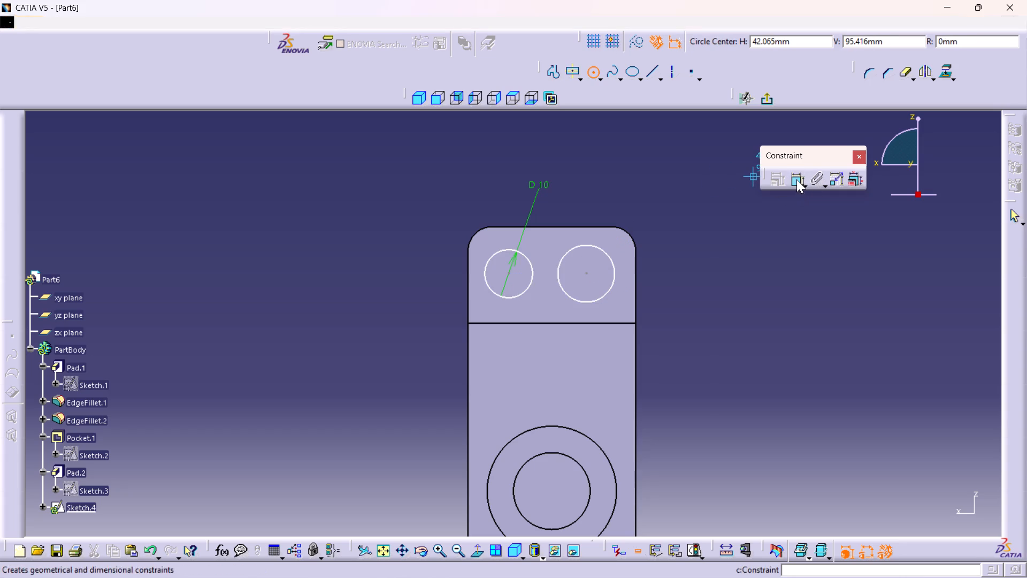
{"action": "left_click", "coordinate": [609, 257]}
{"action": "left_click", "coordinate": [632, 198]}
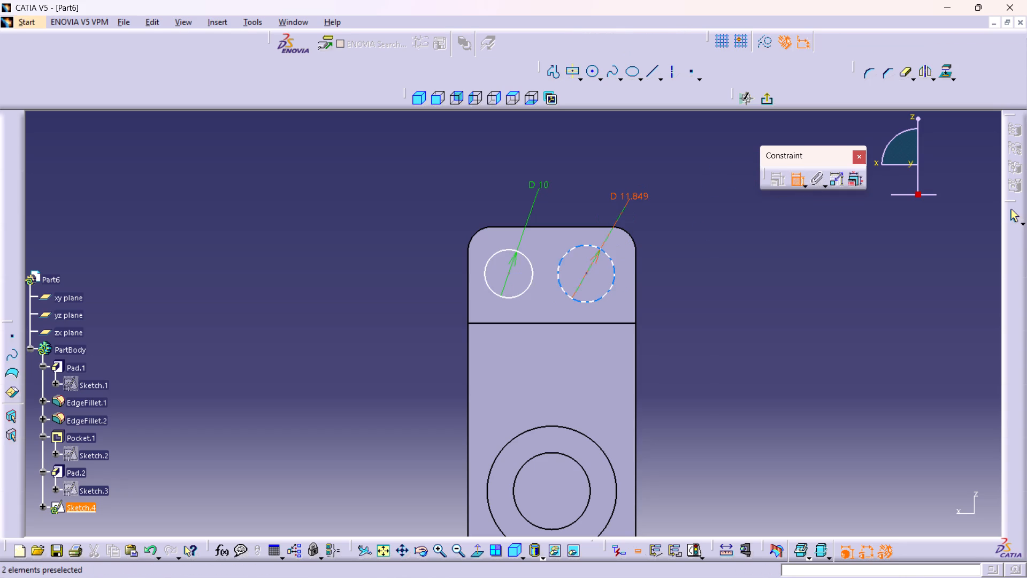
{"action": "double_click", "coordinate": [642, 193]}
{"action": "type", "text": "10"}
{"action": "key", "text": "Return"}
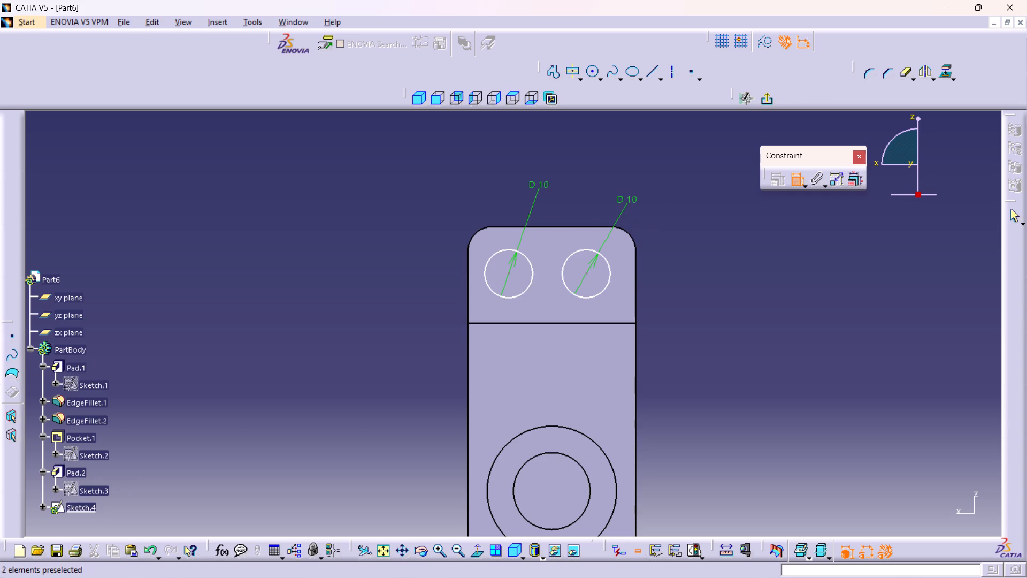
Draw a horizontal line about 17.3 mm long just above the two circles and dimension its length.
{"action": "double_click", "coordinate": [552, 71]}
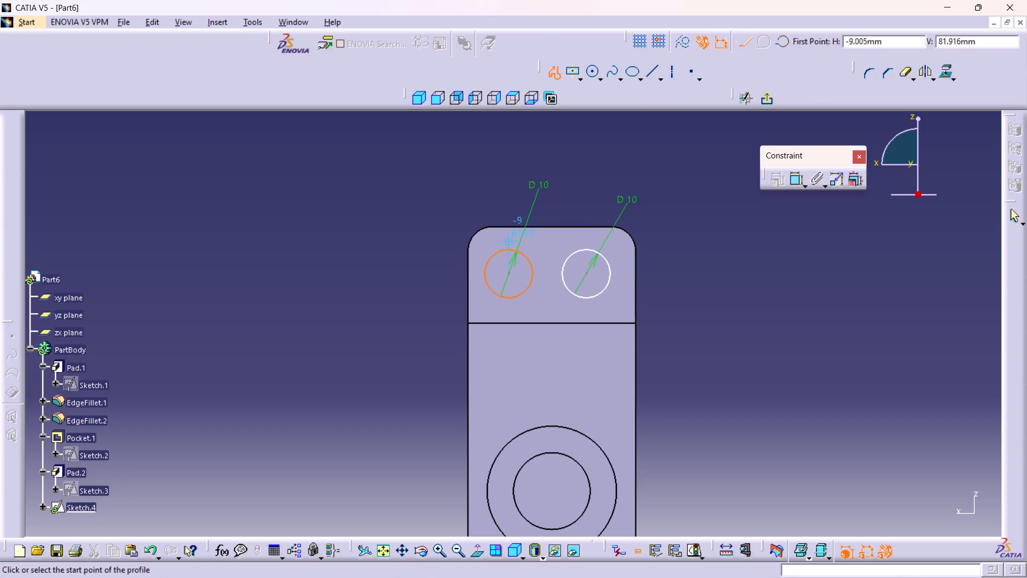
{"action": "left_click", "coordinate": [508, 241]}
{"action": "left_click", "coordinate": [592, 244]}
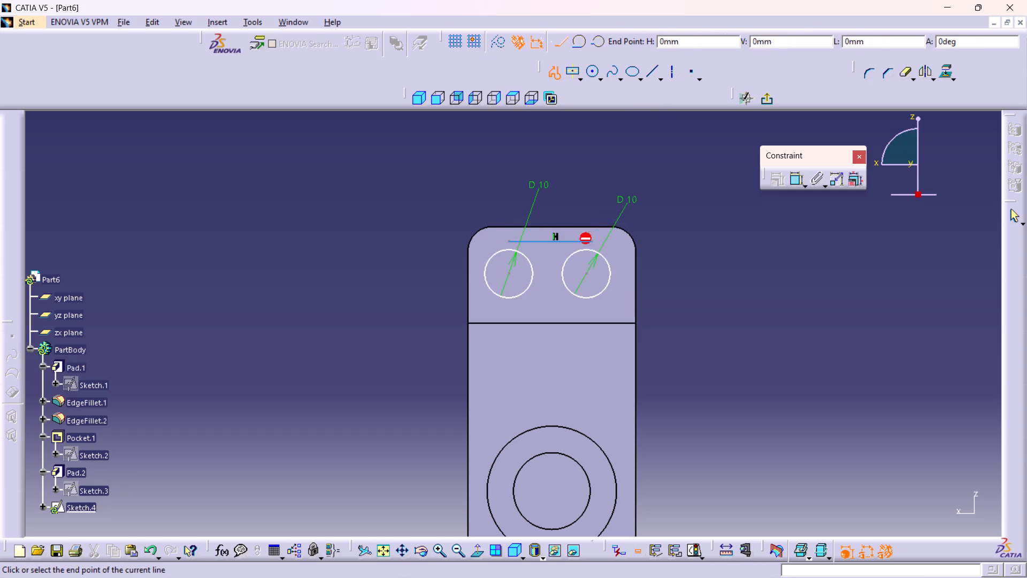
{"action": "double_click", "coordinate": [800, 177]}
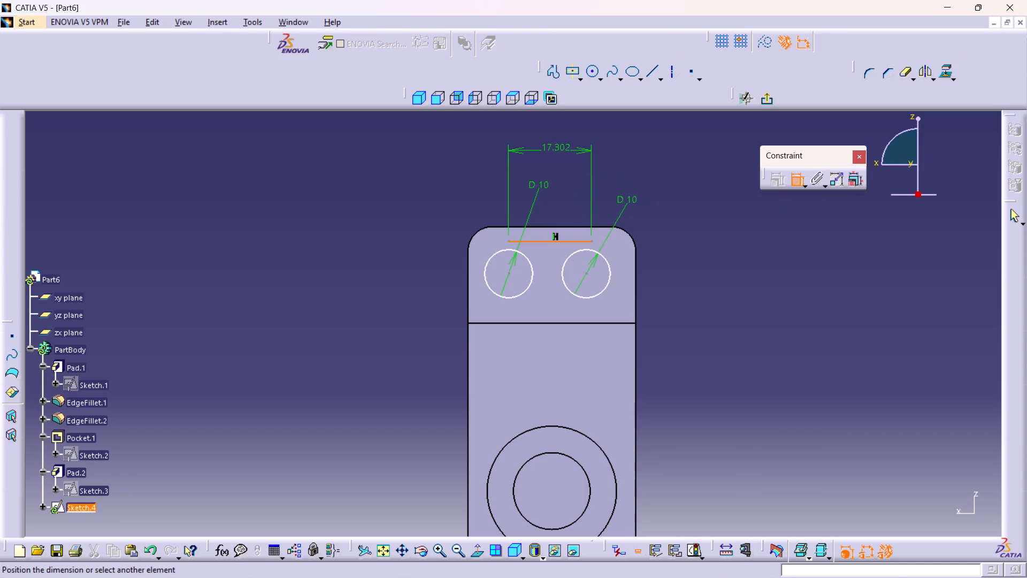
{"action": "left_click", "coordinate": [556, 150]}
Constrain the line's right endpoint coincident with the right circle and its left endpoint coincident with the left circle.
{"action": "left_click", "coordinate": [592, 240]}
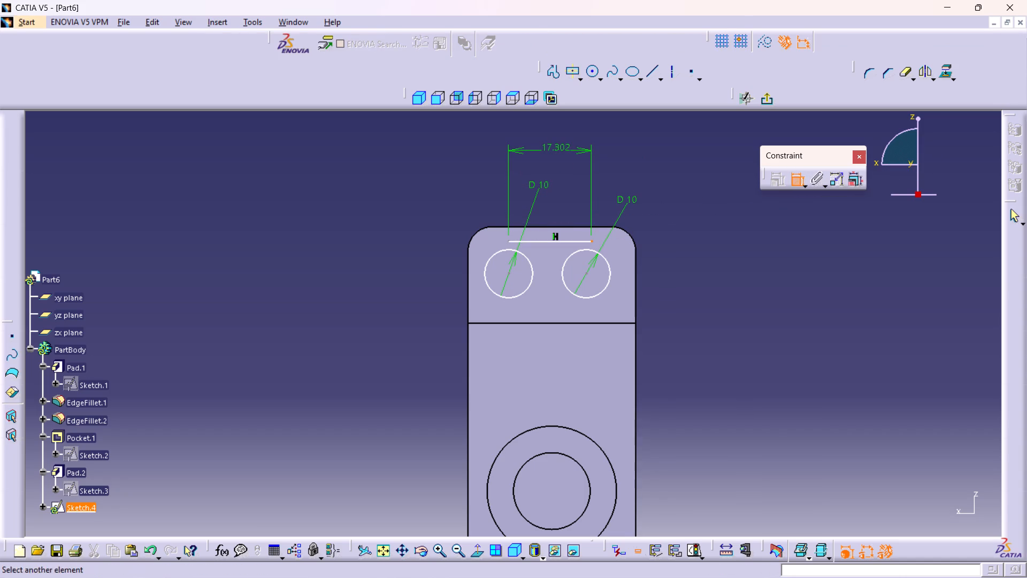
{"action": "left_click", "coordinate": [596, 250]}
{"action": "right_click", "coordinate": [744, 238]}
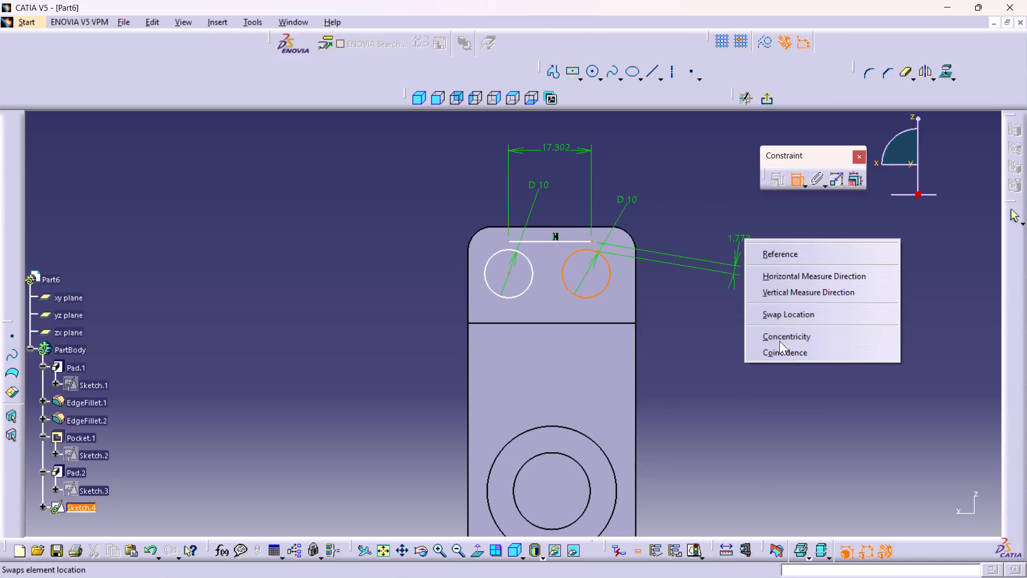
{"action": "left_click", "coordinate": [772, 351]}
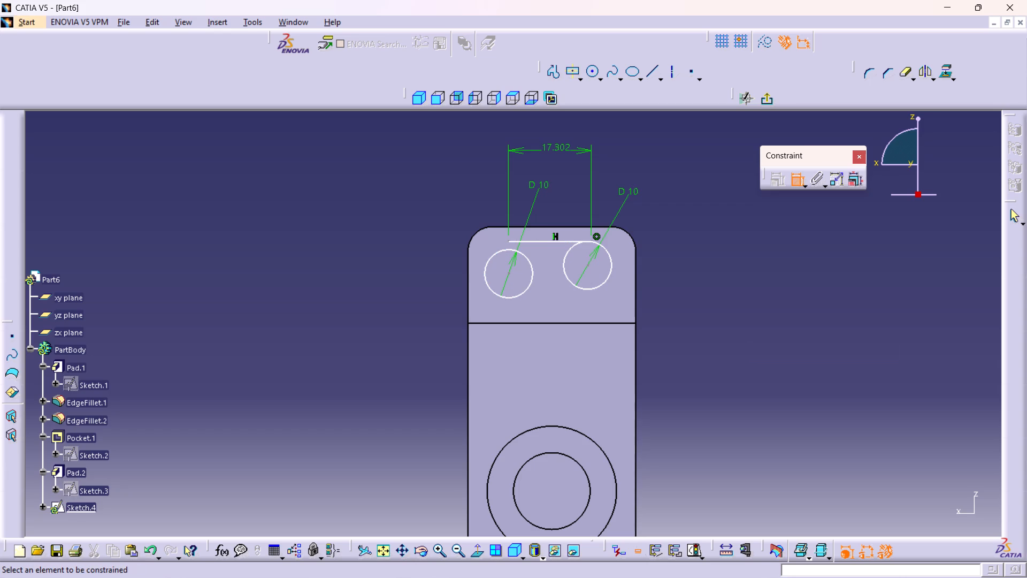
{"action": "left_click", "coordinate": [504, 252]}
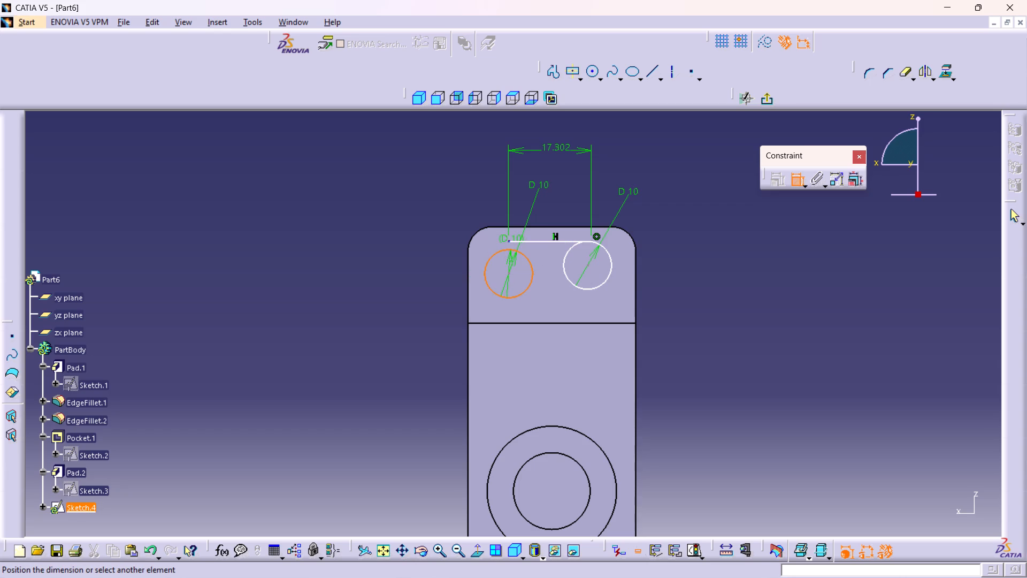
{"action": "left_click", "coordinate": [509, 240]}
{"action": "right_click", "coordinate": [401, 236]}
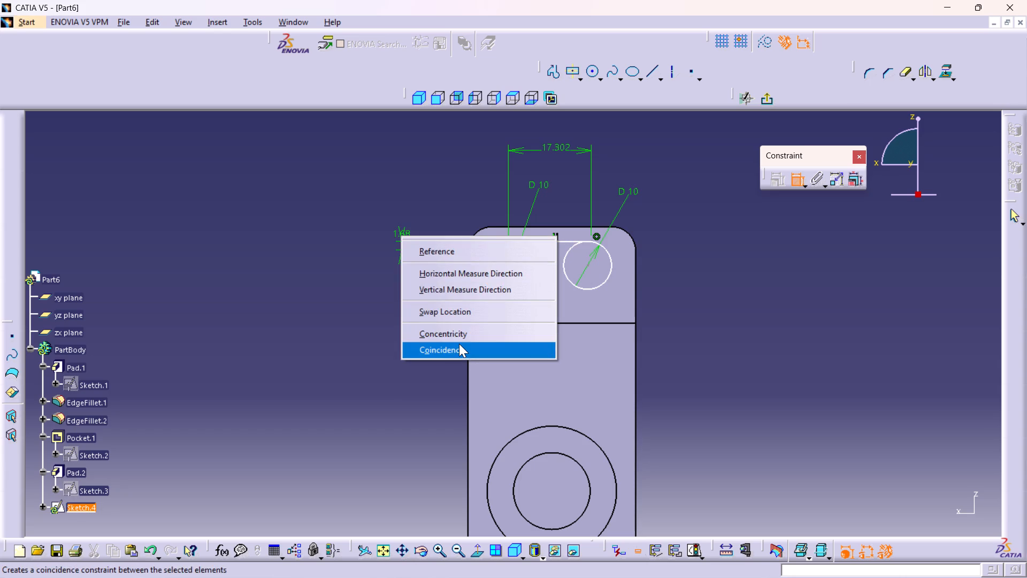
{"action": "left_click", "coordinate": [459, 344]}
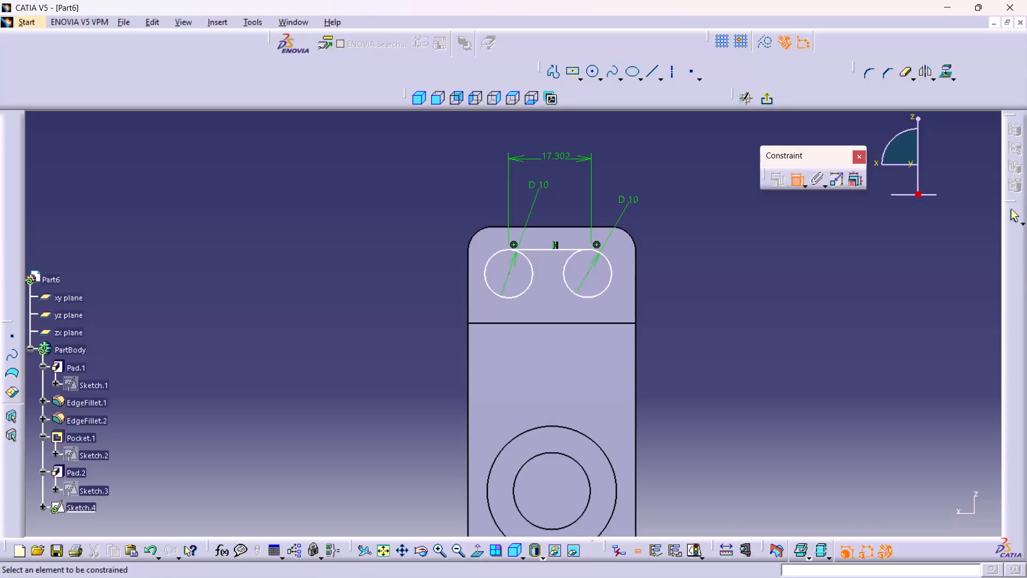
Dimension the distance between the horizontal line above the circles and the flange's top edge.
{"action": "left_click", "coordinate": [565, 249]}
{"action": "left_click", "coordinate": [580, 229]}
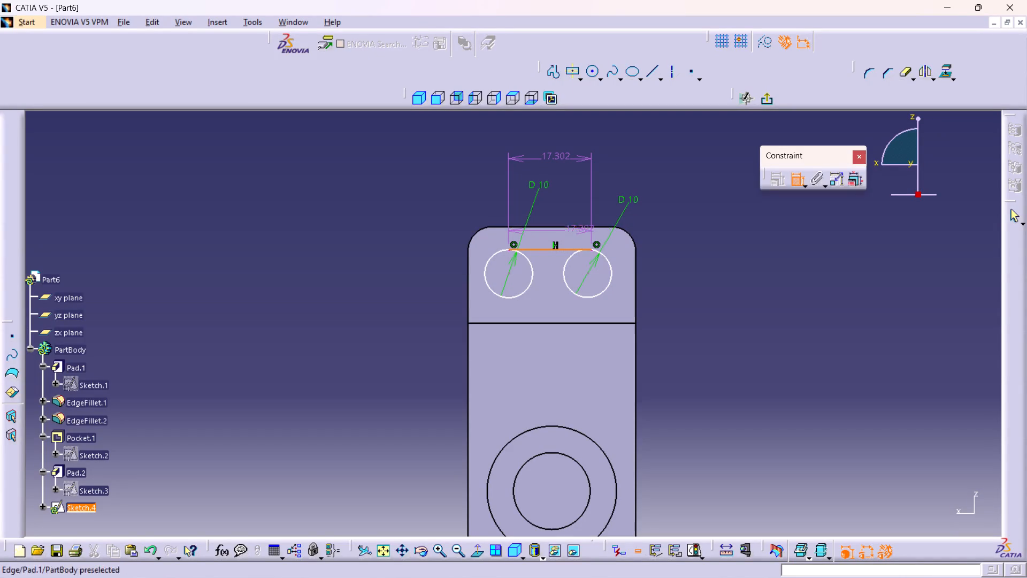
{"action": "left_click", "coordinate": [710, 242]}
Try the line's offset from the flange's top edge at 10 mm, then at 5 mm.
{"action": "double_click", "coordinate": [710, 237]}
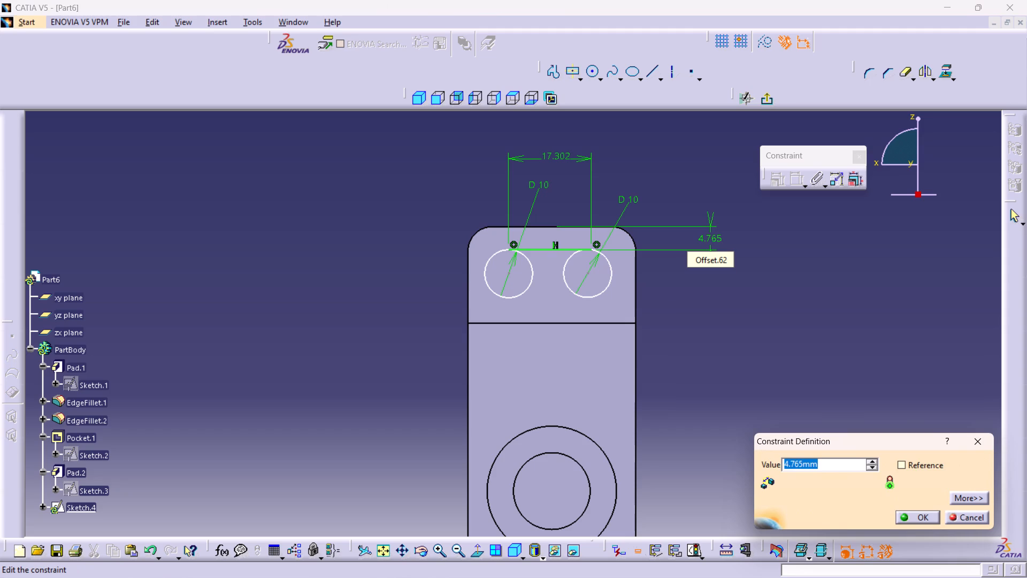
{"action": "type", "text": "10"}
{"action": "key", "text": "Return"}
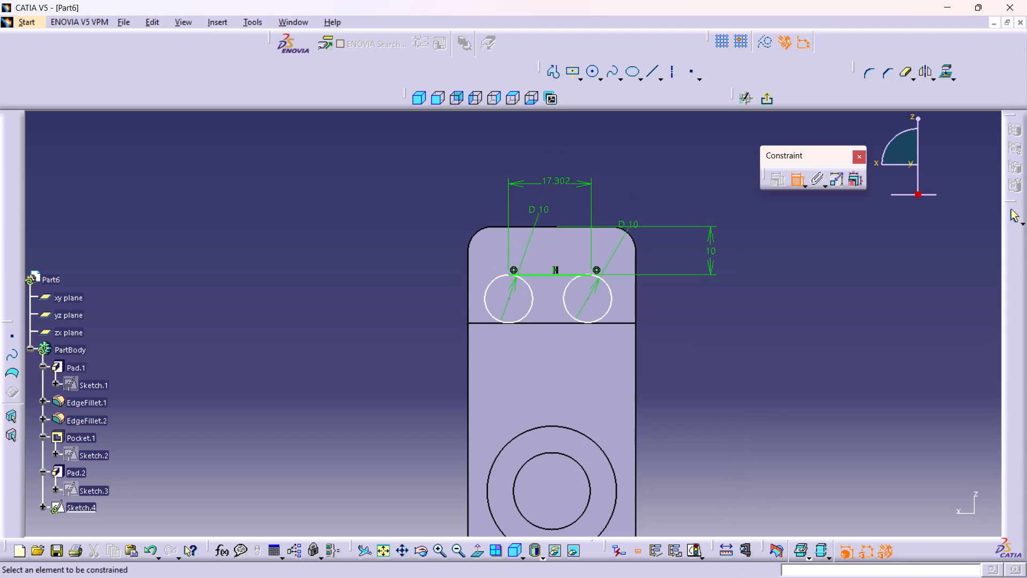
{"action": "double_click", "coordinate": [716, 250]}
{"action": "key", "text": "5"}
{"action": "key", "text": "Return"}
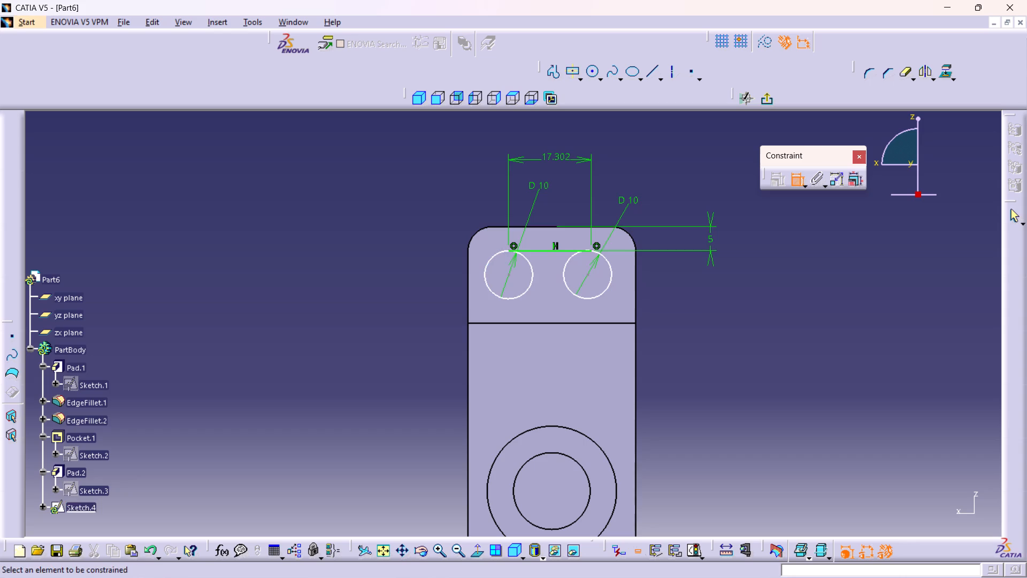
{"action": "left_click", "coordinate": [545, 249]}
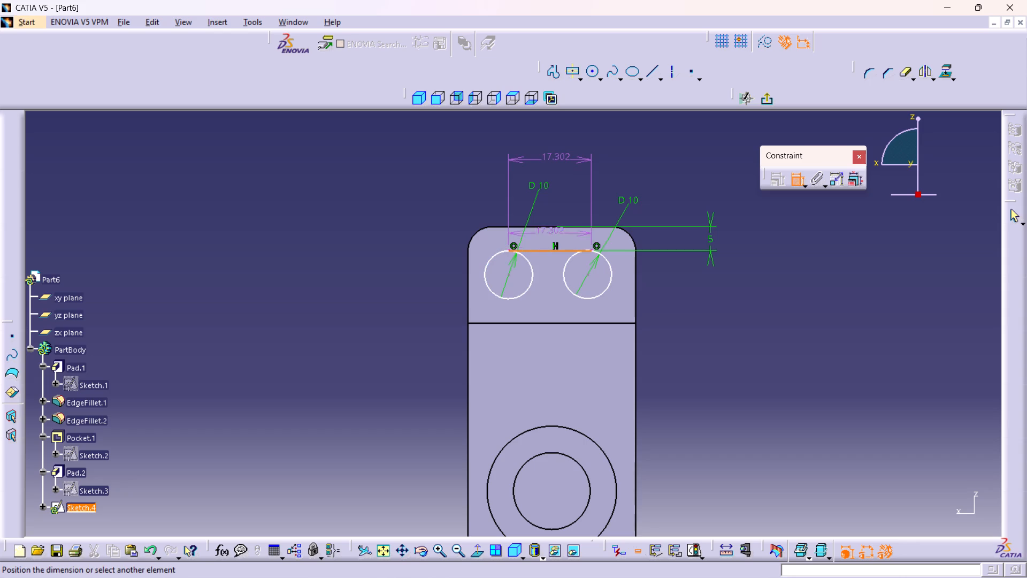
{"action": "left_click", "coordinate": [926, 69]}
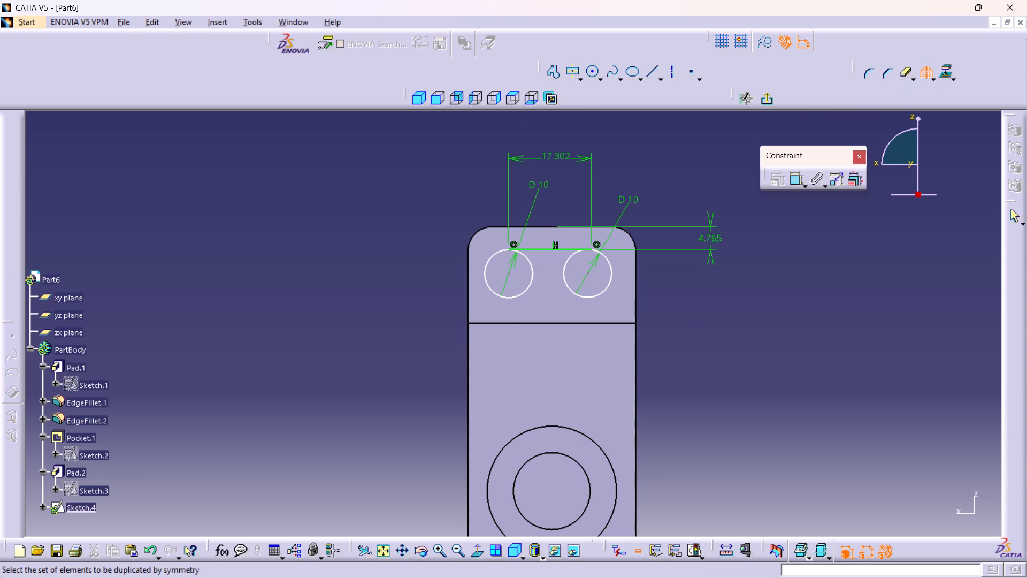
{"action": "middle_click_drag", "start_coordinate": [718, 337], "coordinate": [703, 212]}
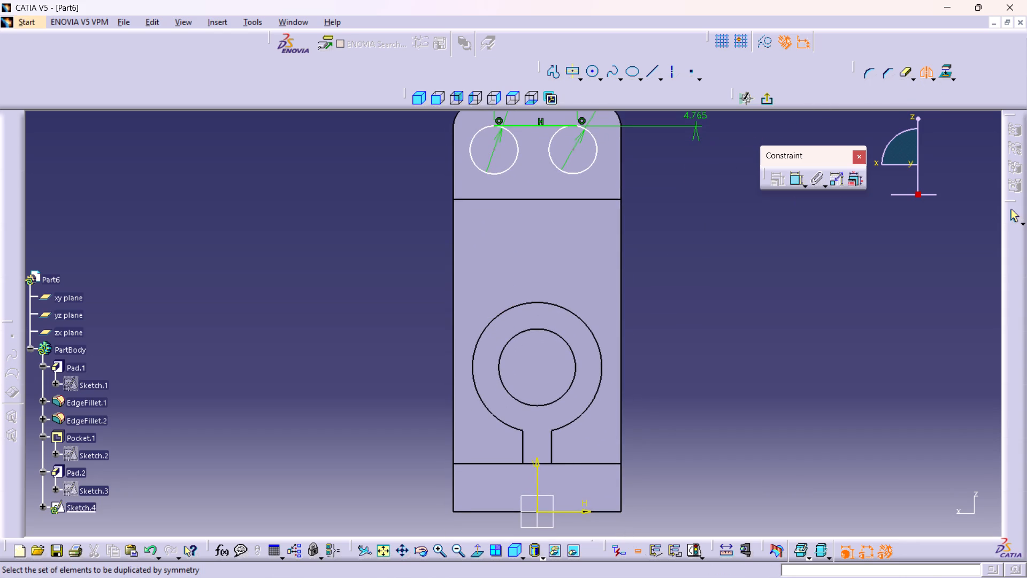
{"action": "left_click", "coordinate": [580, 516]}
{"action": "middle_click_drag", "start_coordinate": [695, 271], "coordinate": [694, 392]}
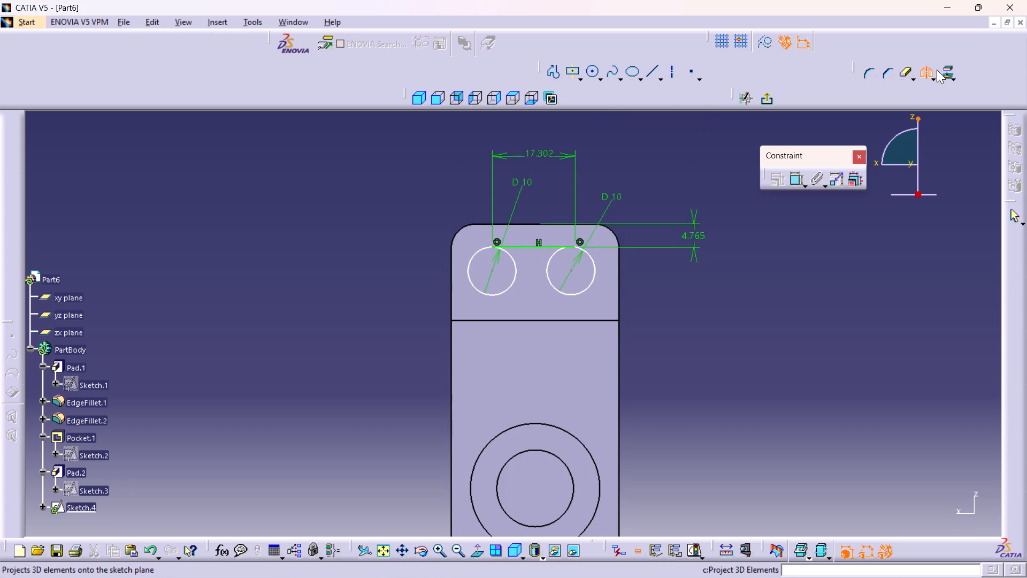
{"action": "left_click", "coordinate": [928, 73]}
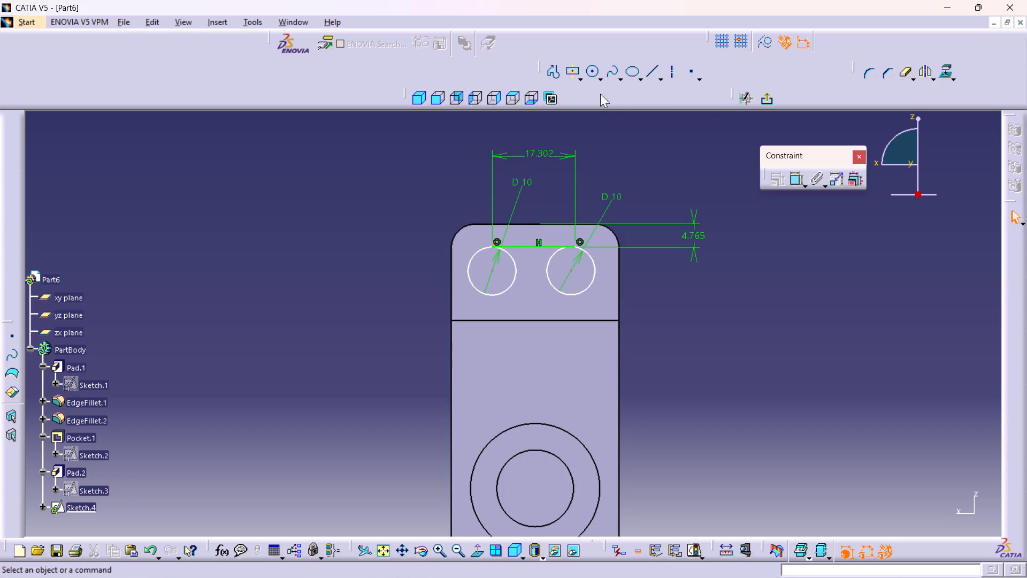
Draw a horizontal line about 17.3 mm long just below the two circles and dimension its length.
{"action": "double_click", "coordinate": [561, 71]}
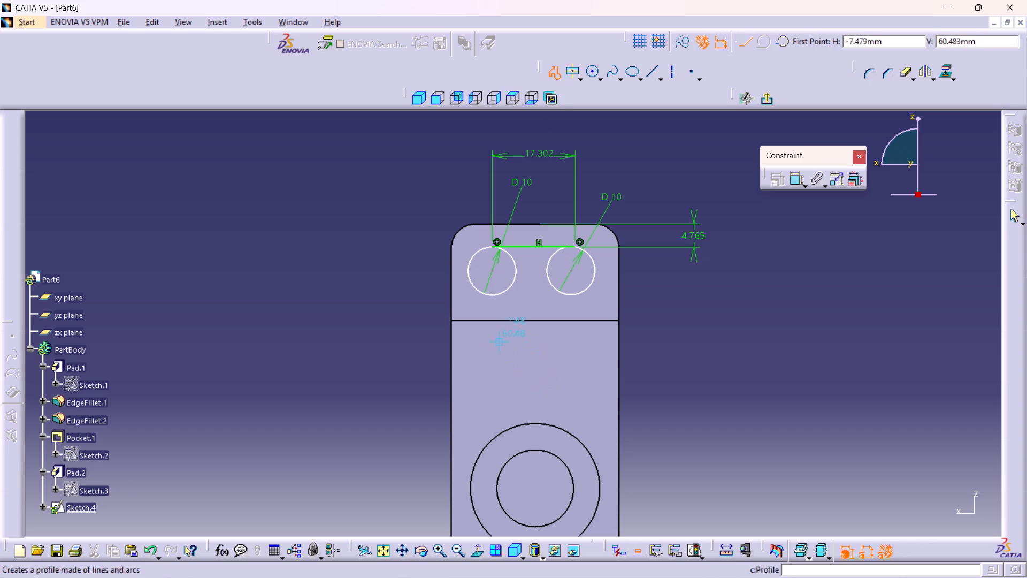
{"action": "left_click", "coordinate": [491, 307]}
{"action": "left_click", "coordinate": [578, 303]}
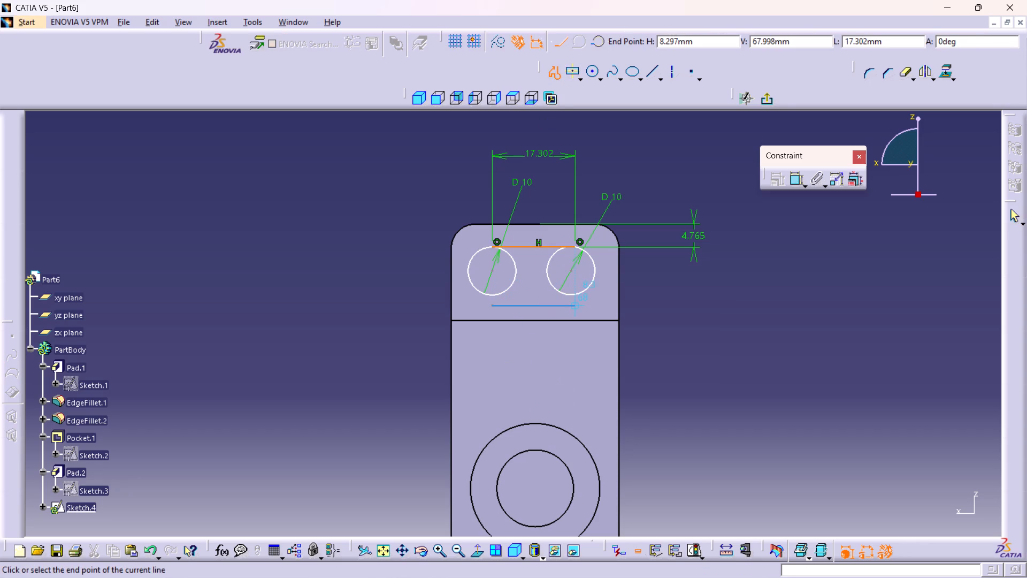
{"action": "double_click", "coordinate": [796, 182]}
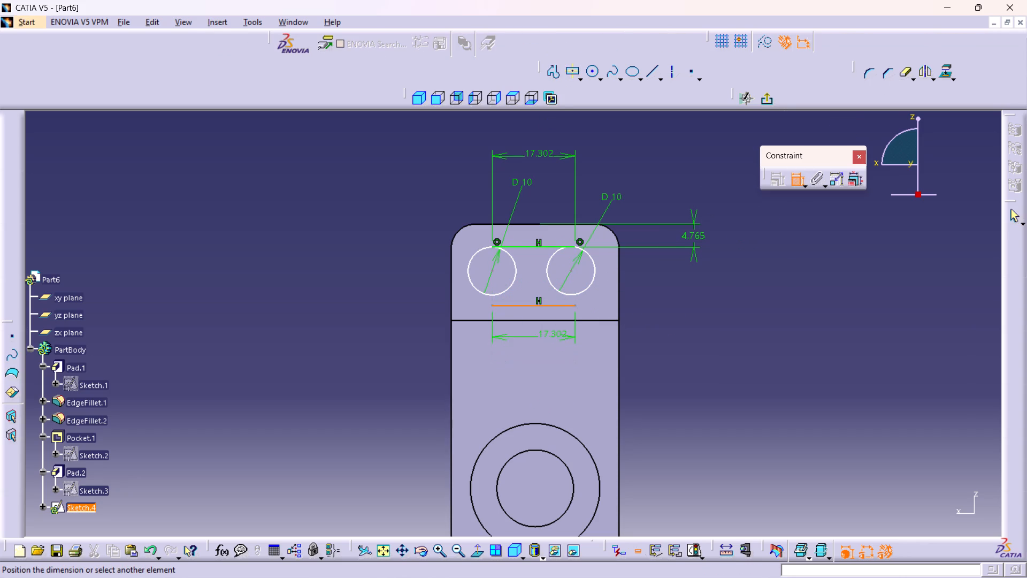
{"action": "left_click", "coordinate": [660, 346]}
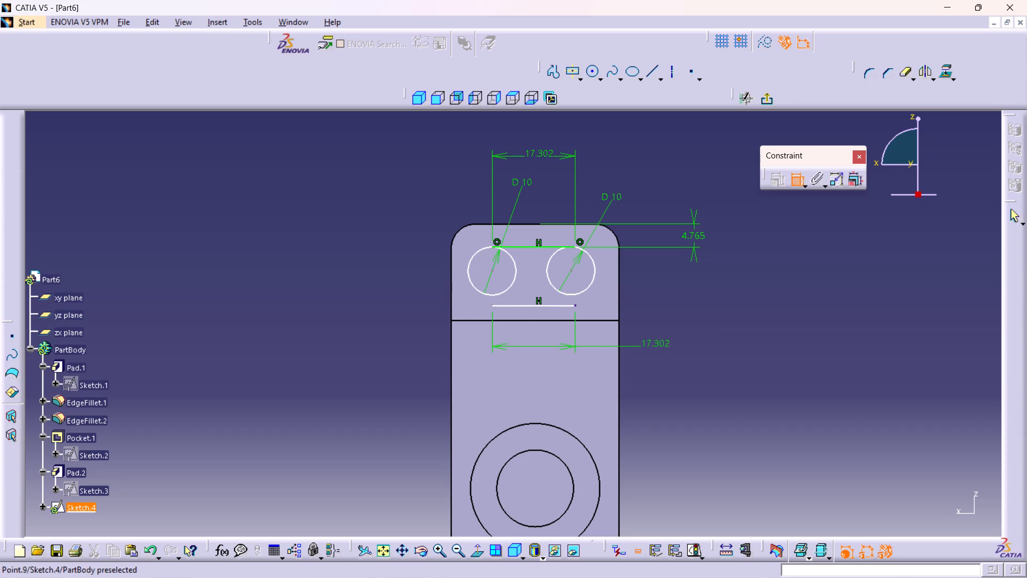
Constrain the lower line's right endpoint coincident with the right circle and its left endpoint coincident with the left circle.
{"action": "left_click", "coordinate": [574, 307]}
{"action": "left_click", "coordinate": [583, 293]}
{"action": "right_click", "coordinate": [731, 286]}
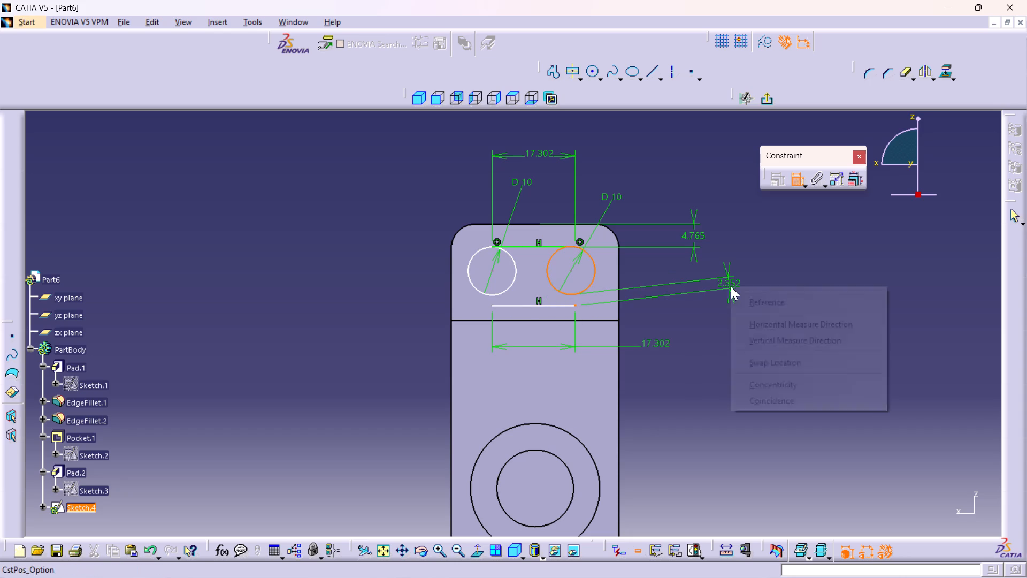
{"action": "left_click", "coordinate": [767, 402]}
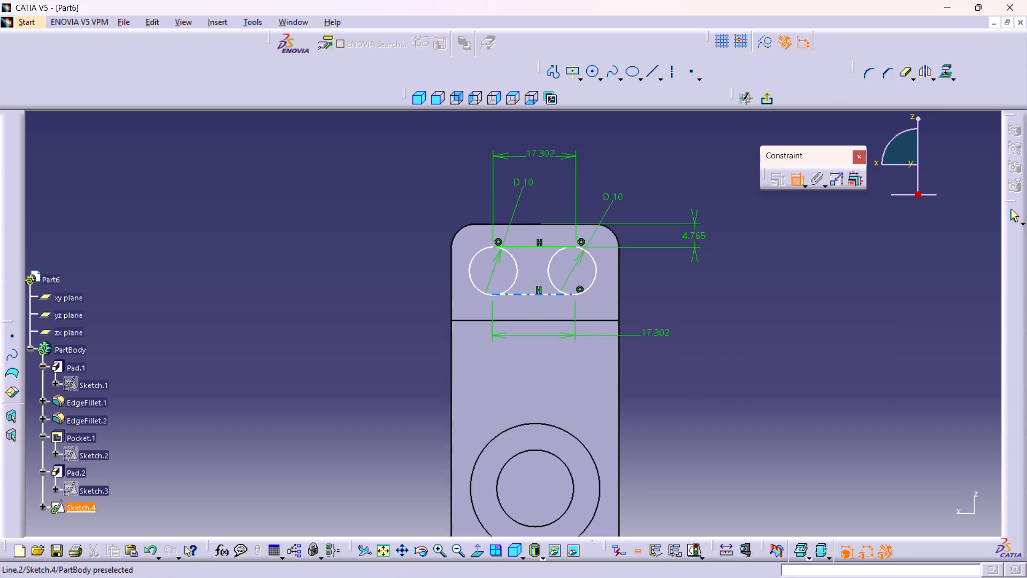
{"action": "middle_click_drag", "start_coordinate": [496, 294], "coordinate": [440, 170]}
{"action": "right_click", "coordinate": [496, 294]}
{"action": "scroll", "coordinate": [442, 171], "scroll_direction": "up", "scroll_amount": 1}
{"action": "middle_click_drag", "start_coordinate": [463, 233], "coordinate": [485, 320]}
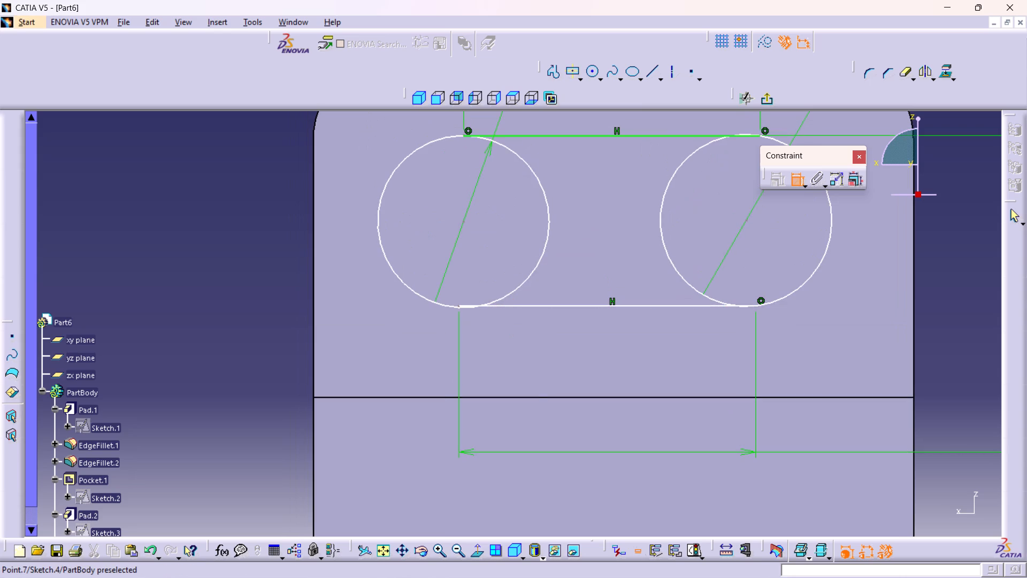
{"action": "middle_click_drag", "start_coordinate": [463, 305], "coordinate": [435, 191]}
{"action": "right_click", "coordinate": [463, 305]}
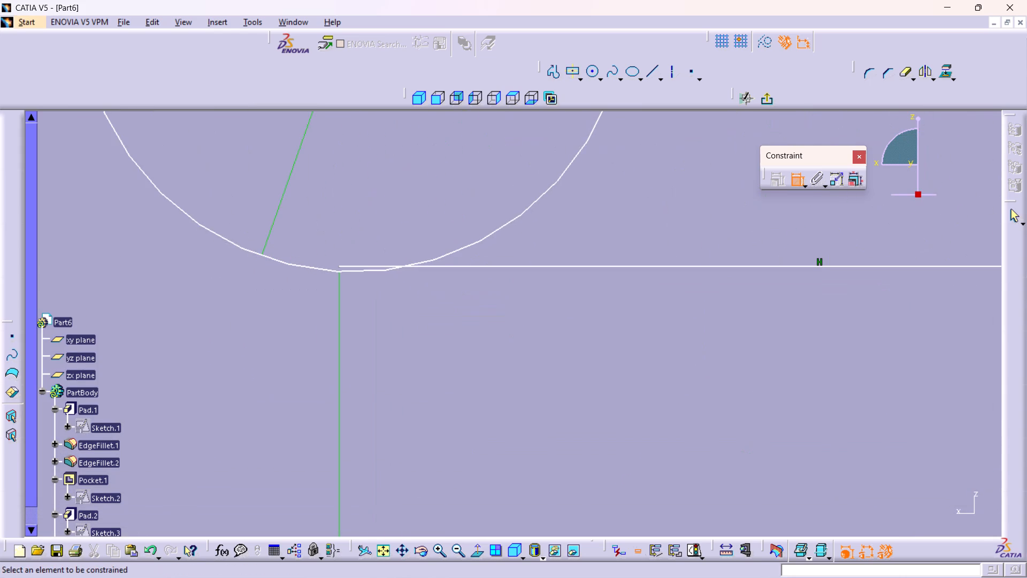
{"action": "left_click", "coordinate": [340, 263]}
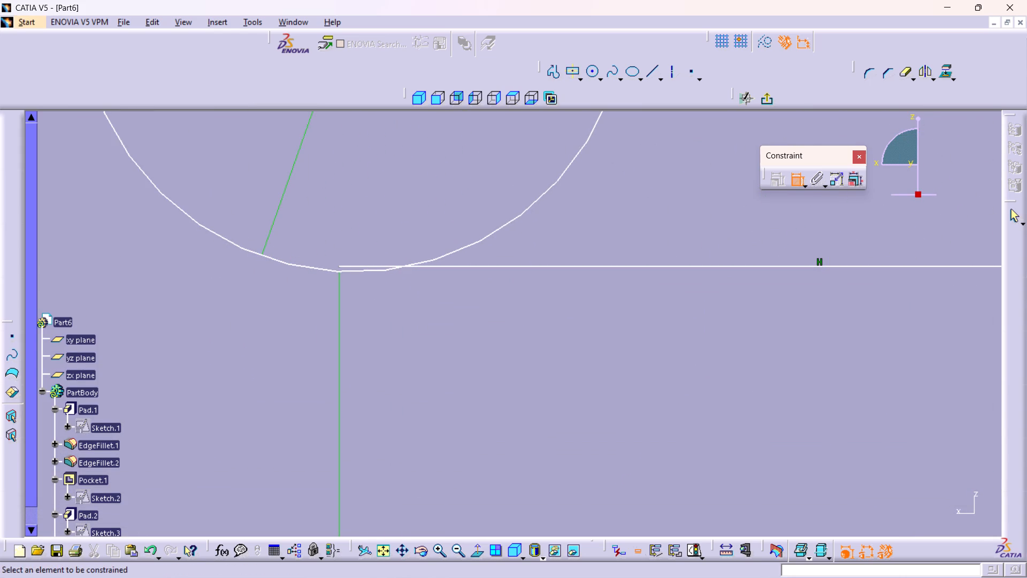
{"action": "left_click", "coordinate": [338, 265]}
{"action": "left_click", "coordinate": [305, 264]}
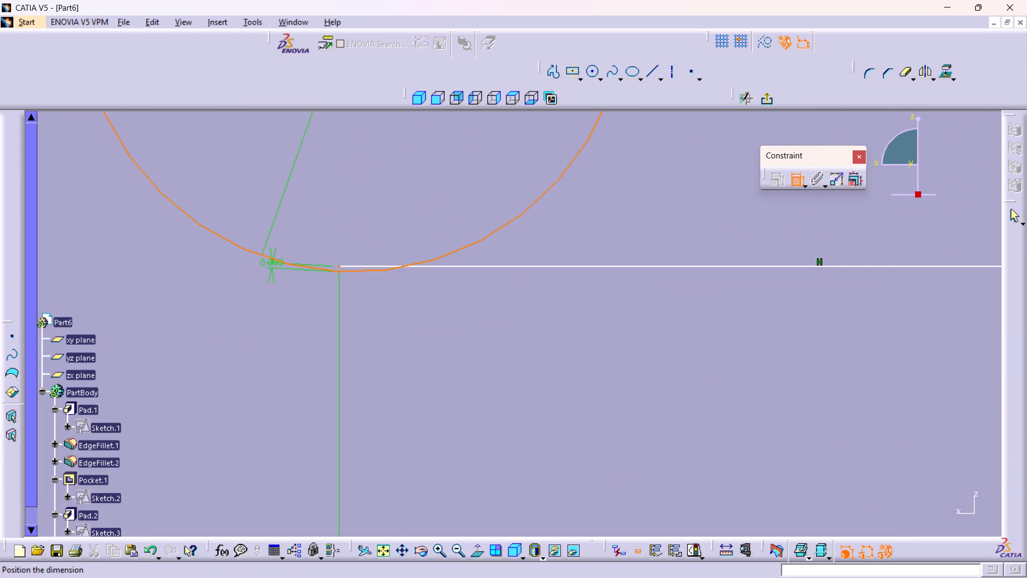
{"action": "right_click", "coordinate": [272, 321]}
{"action": "left_click", "coordinate": [318, 500]}
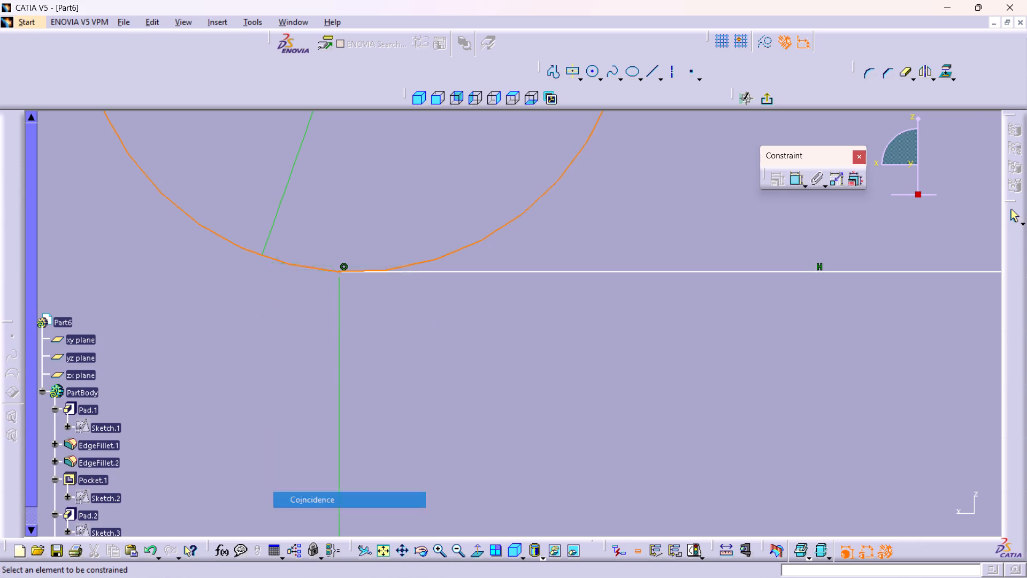
Make the lower line tangent to the right circle and to the left circle.
{"action": "middle_click_drag", "start_coordinate": [595, 301], "coordinate": [605, 415]}
{"action": "right_click", "coordinate": [595, 300]}
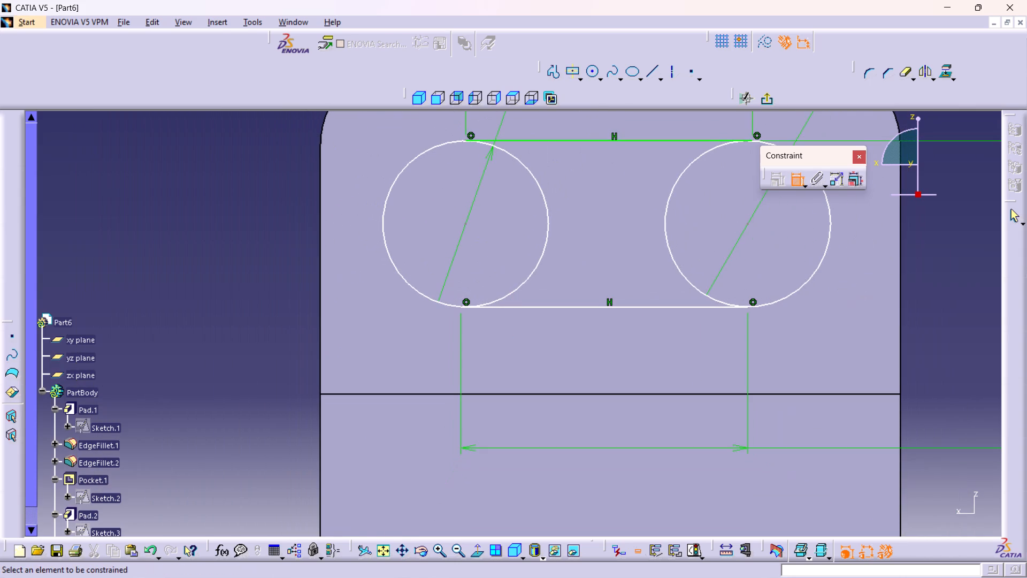
{"action": "left_click", "coordinate": [674, 309]}
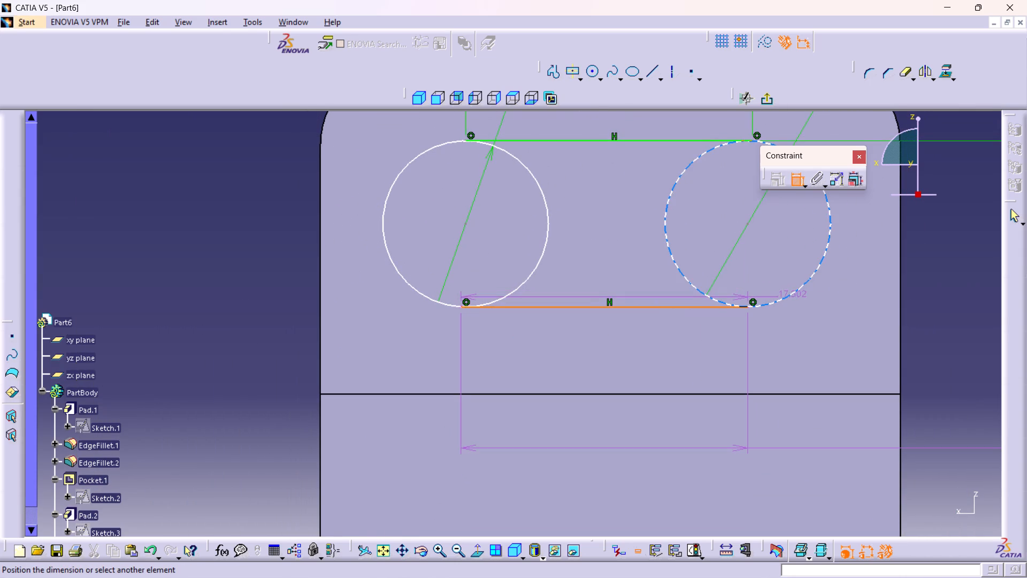
{"action": "left_click", "coordinate": [793, 293]}
{"action": "right_click_drag", "start_coordinate": [799, 321], "coordinate": [798, 333]}
{"action": "left_click", "coordinate": [850, 451]}
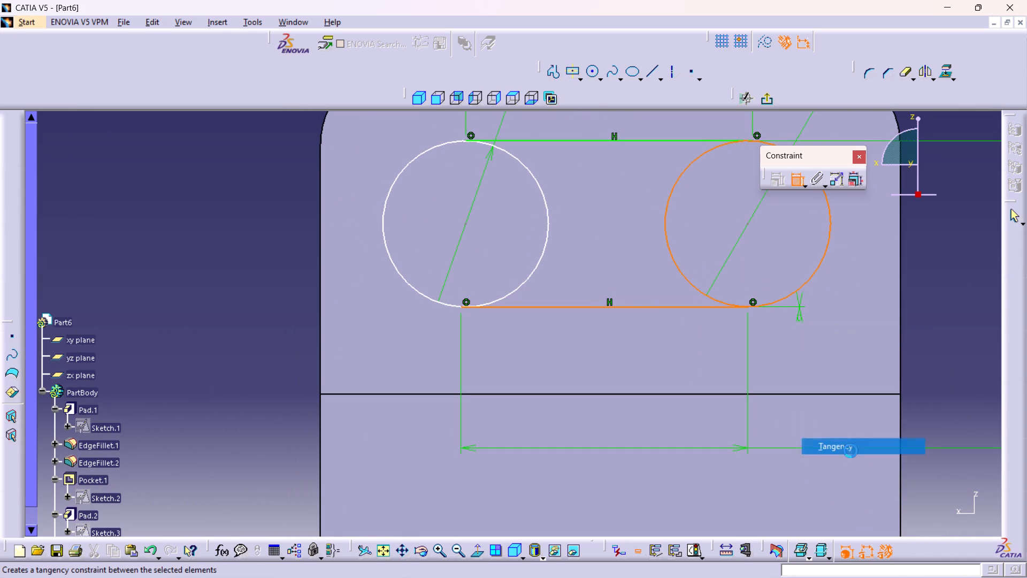
{"action": "left_click", "coordinate": [420, 292]}
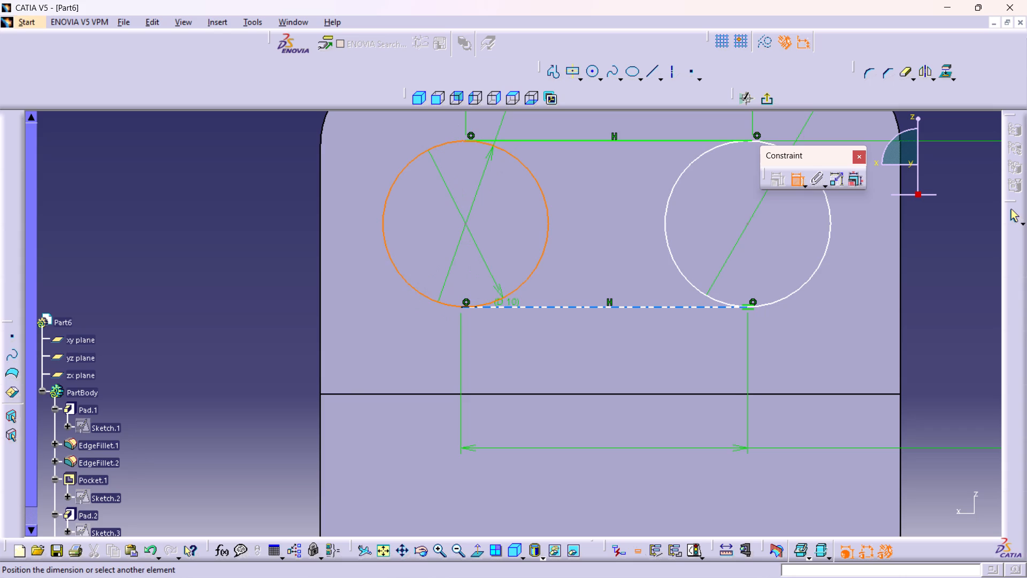
{"action": "left_click", "coordinate": [512, 306]}
{"action": "right_click", "coordinate": [328, 365]}
{"action": "left_click", "coordinate": [347, 498]}
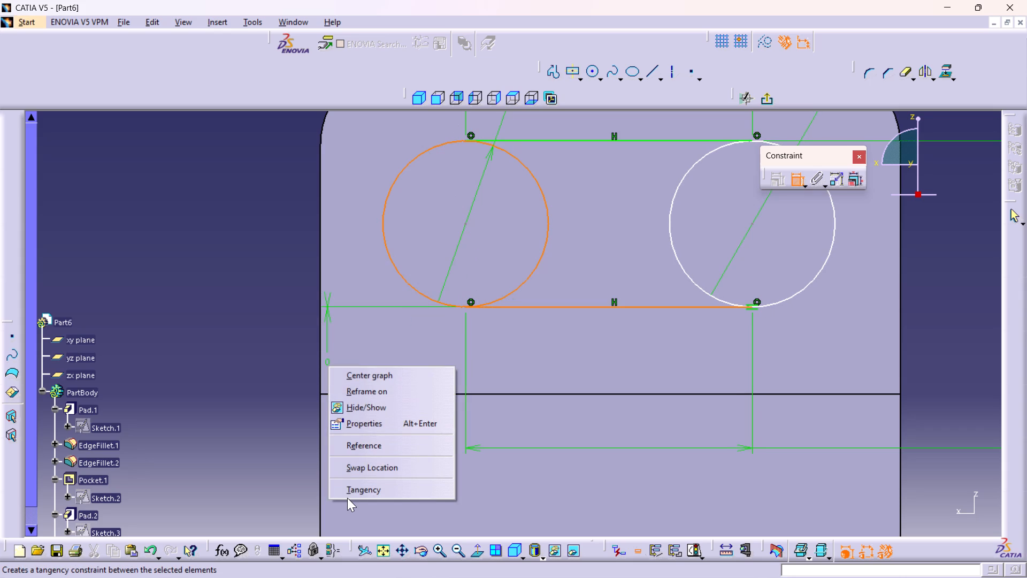
{"action": "left_click", "coordinate": [355, 492]}
Dimension the distance between the two circles' centres, placing the dimension below the lower line.
{"action": "middle_click_drag", "start_coordinate": [564, 278], "coordinate": [442, 304]}
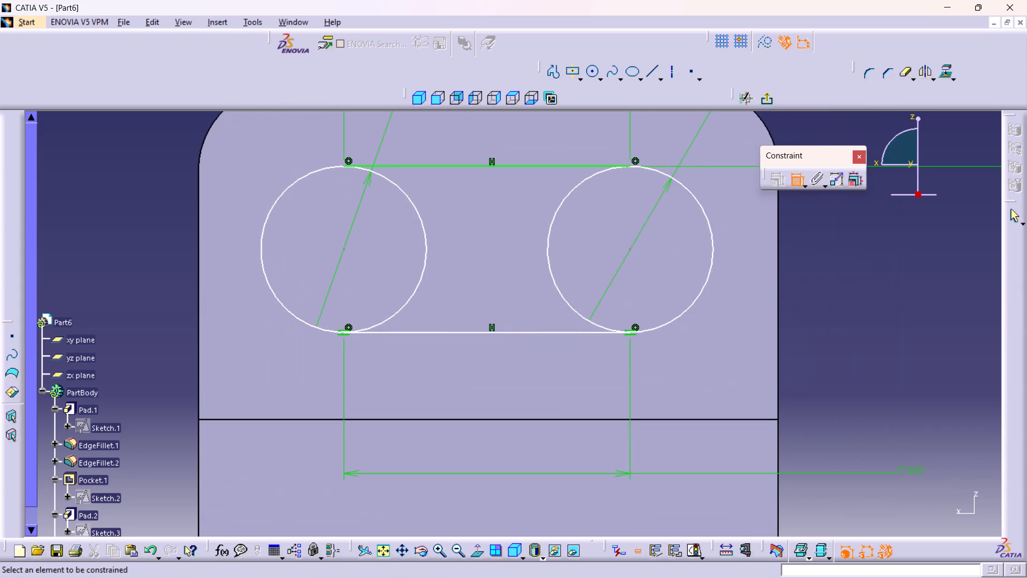
{"action": "middle_click_drag", "start_coordinate": [885, 254], "coordinate": [887, 307]}
{"action": "right_click", "coordinate": [885, 254]}
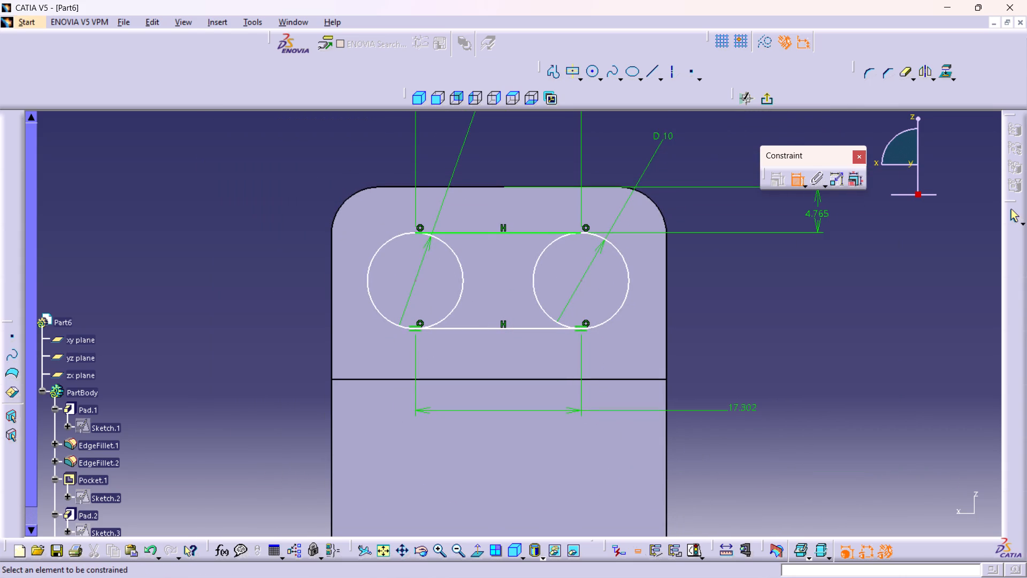
{"action": "middle_click_drag", "start_coordinate": [502, 269], "coordinate": [503, 303]}
{"action": "right_click", "coordinate": [502, 269]}
{"action": "left_click", "coordinate": [439, 291]}
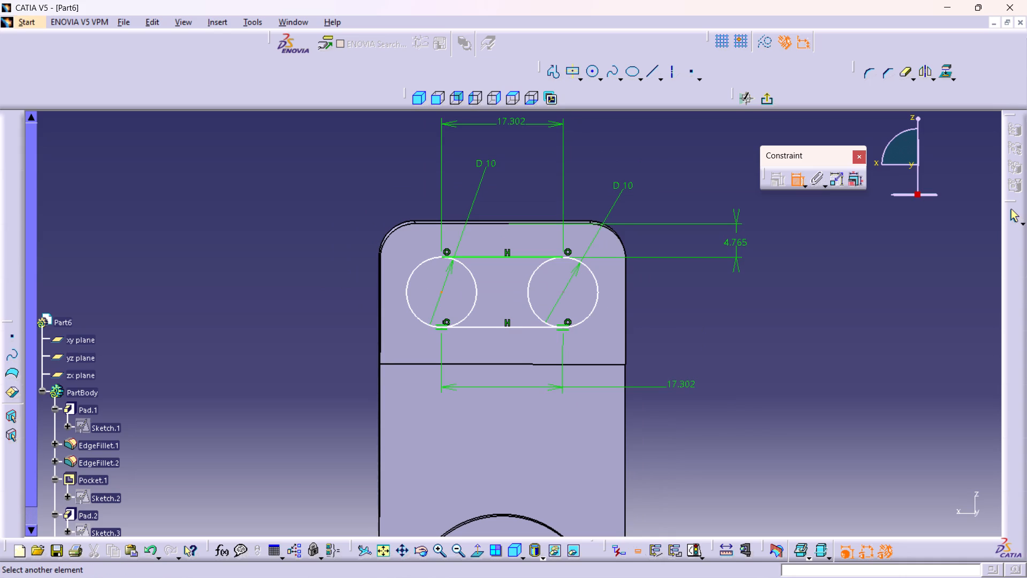
{"action": "left_click", "coordinate": [562, 290]}
{"action": "middle_click_drag", "start_coordinate": [554, 383], "coordinate": [548, 371]}
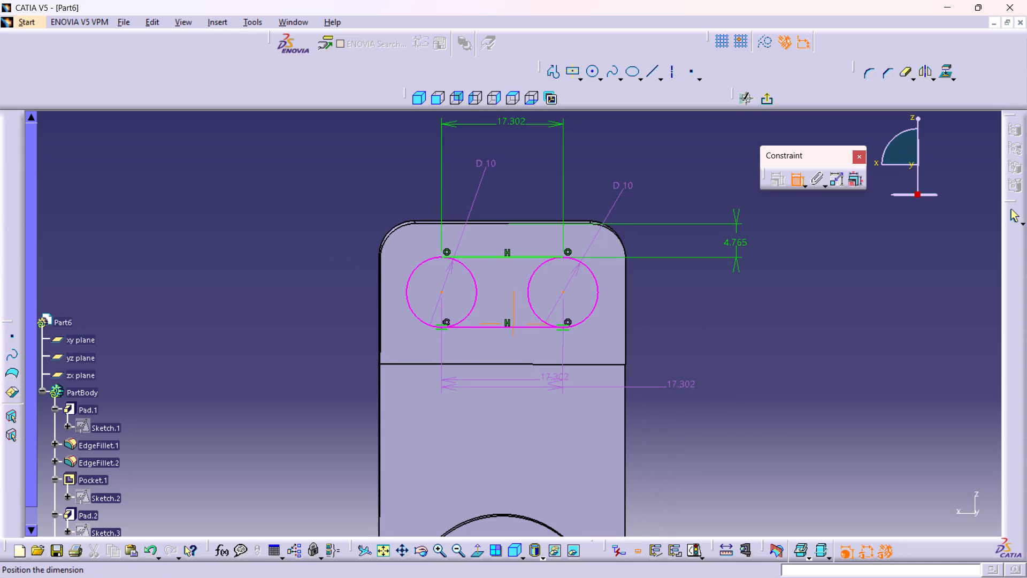
{"action": "middle_click_drag", "start_coordinate": [548, 371], "coordinate": [534, 303]}
{"action": "left_click", "coordinate": [481, 375]}
Delete the lower line's length dimension.
{"action": "left_click", "coordinate": [664, 304]}
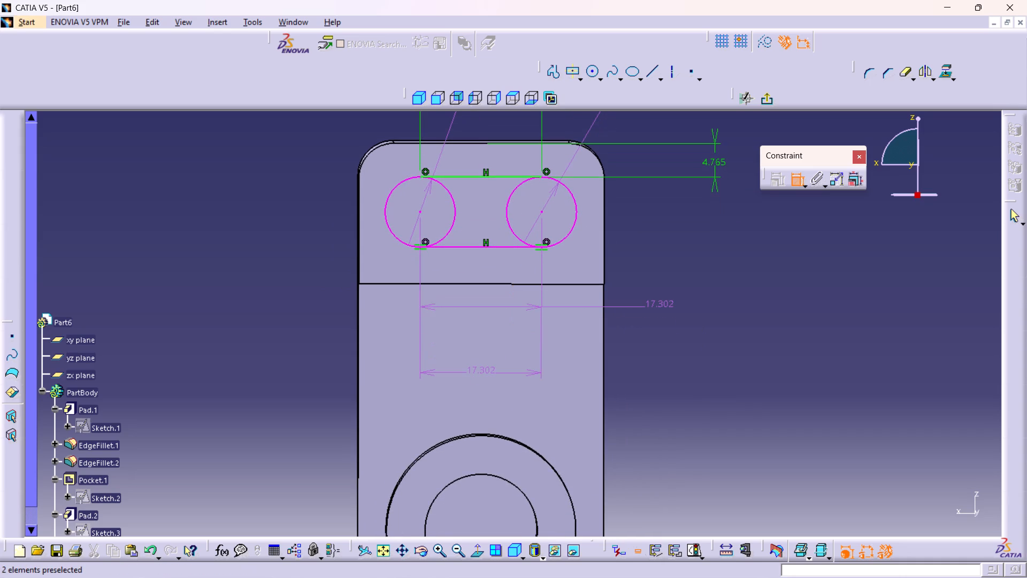
{"action": "left_click", "coordinate": [664, 304]}
{"action": "right_click", "coordinate": [664, 304]}
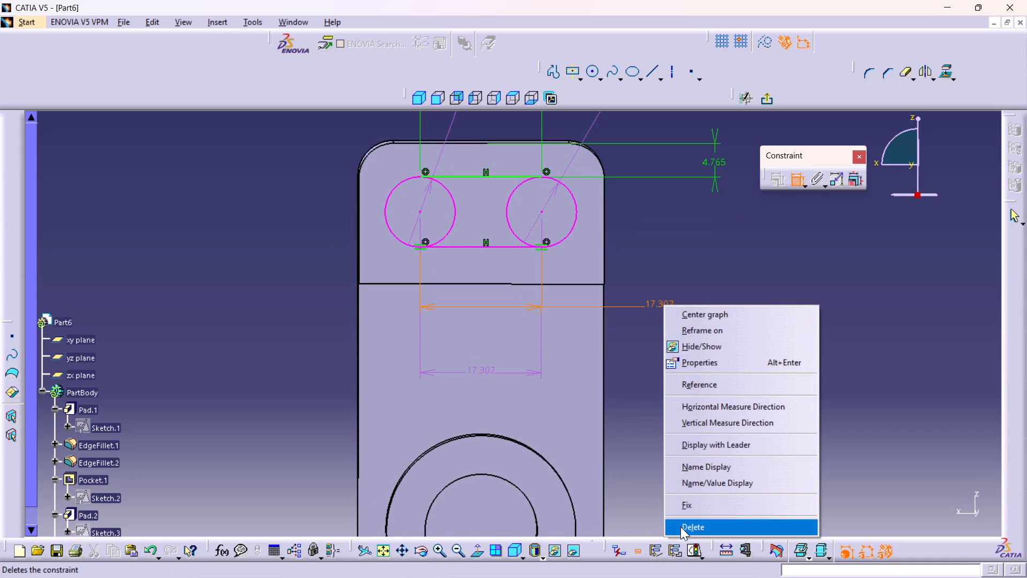
{"action": "left_click", "coordinate": [680, 527]}
Set the distance between the two circles' centres to 11 mm.
{"action": "double_click", "coordinate": [489, 373]}
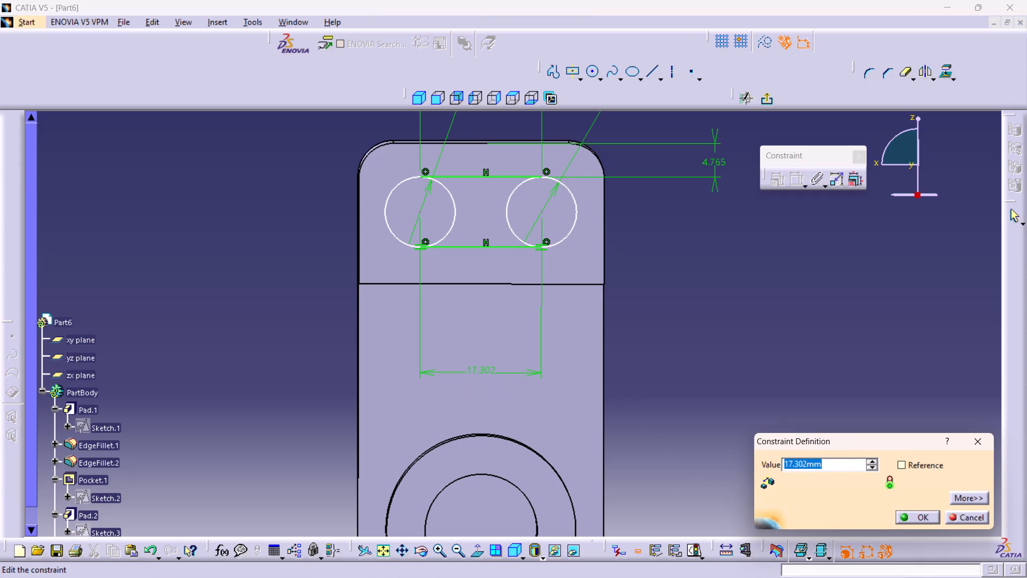
{"action": "type", "text": "11"}
{"action": "key", "text": "Return"}
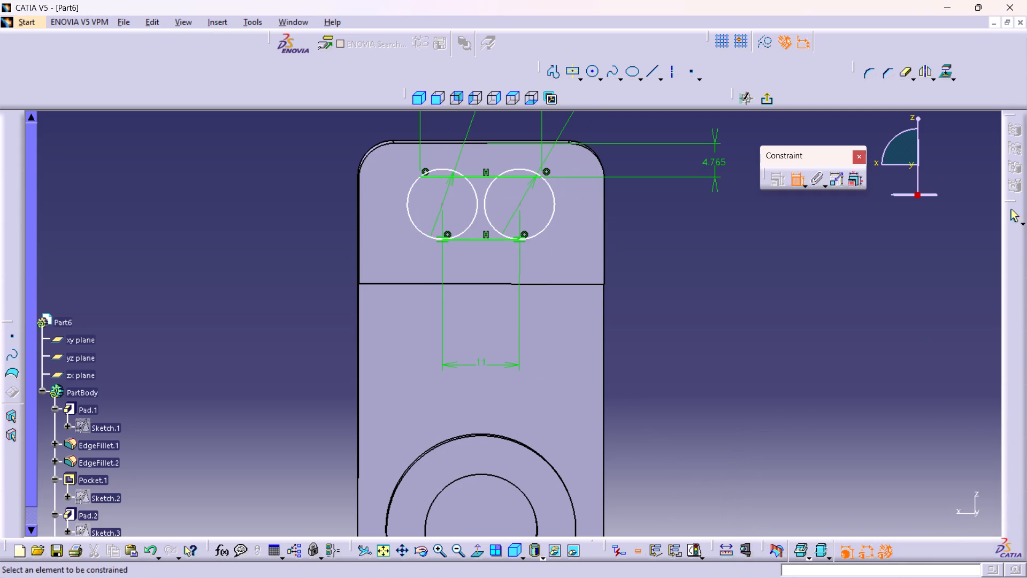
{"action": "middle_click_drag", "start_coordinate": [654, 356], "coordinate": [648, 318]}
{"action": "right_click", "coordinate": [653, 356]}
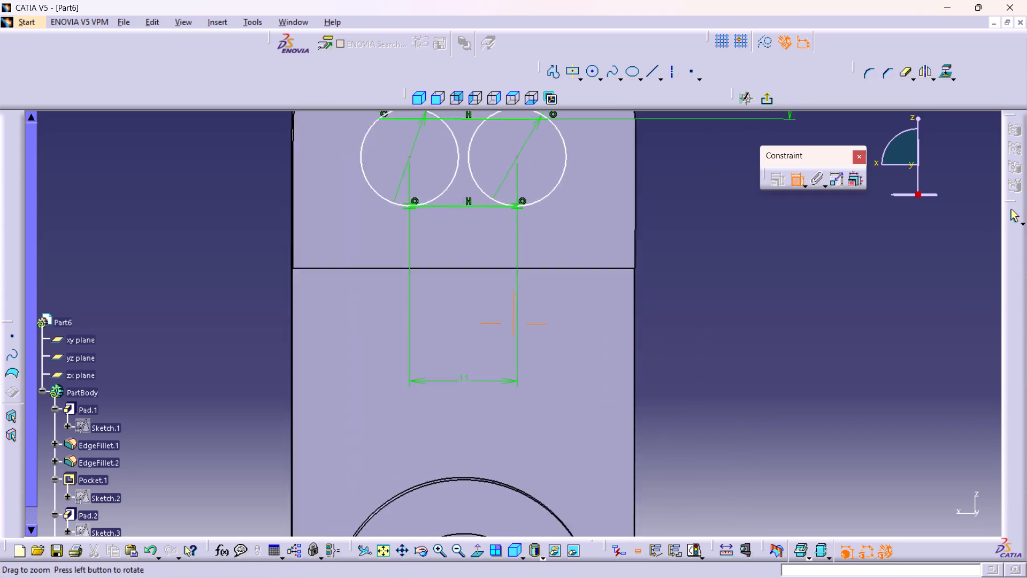
Delete the upper connecting line's length dimension above the two circles.
{"action": "middle_click_drag", "start_coordinate": [648, 318], "coordinate": [644, 299]}
{"action": "middle_click_drag", "start_coordinate": [670, 221], "coordinate": [689, 417]}
{"action": "middle_click_drag", "start_coordinate": [597, 300], "coordinate": [600, 377]}
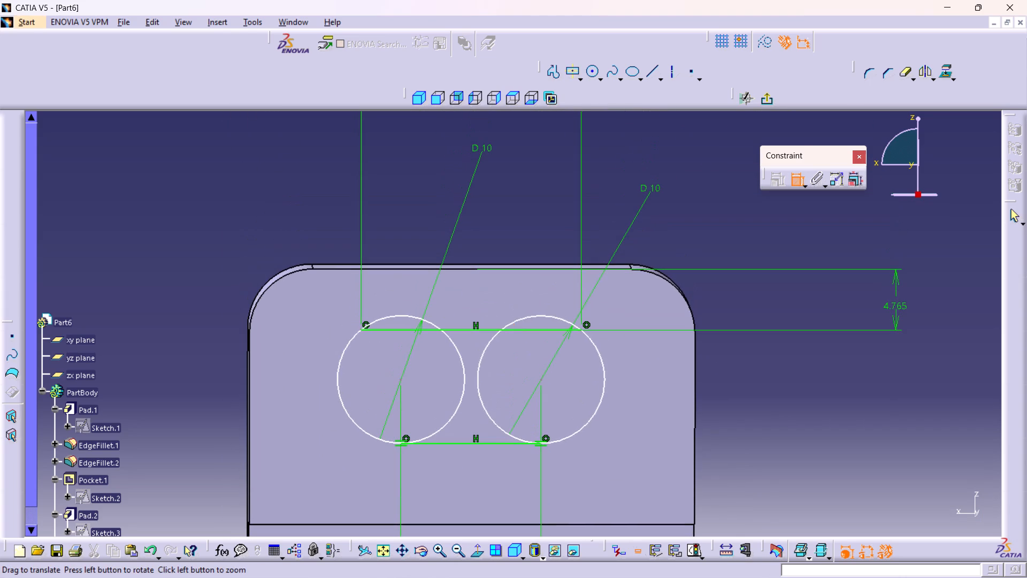
{"action": "middle_click_drag", "start_coordinate": [599, 327], "coordinate": [603, 360]}
{"action": "right_click", "coordinate": [599, 327]}
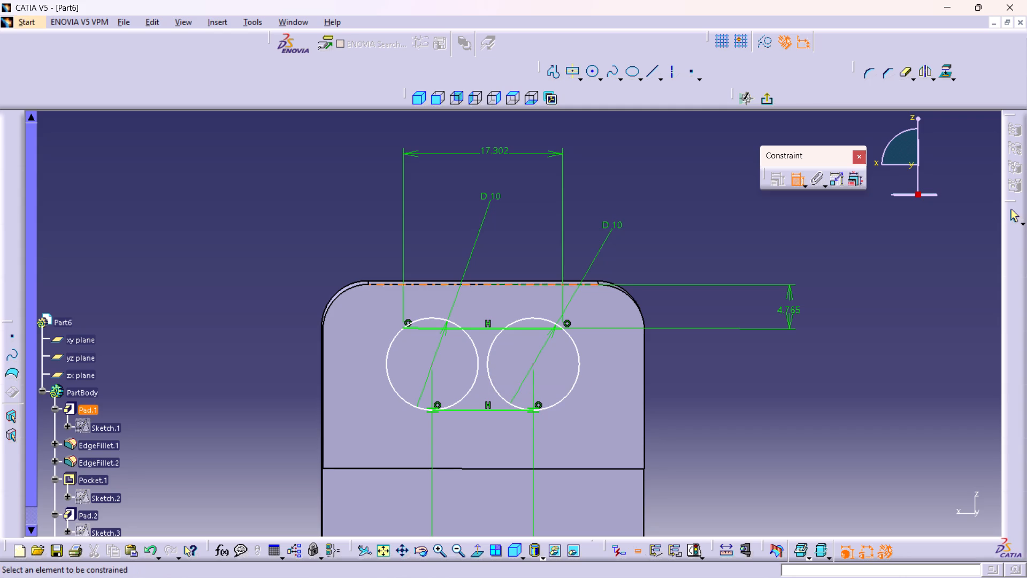
{"action": "left_click", "coordinate": [502, 150]}
{"action": "right_click", "coordinate": [502, 150]}
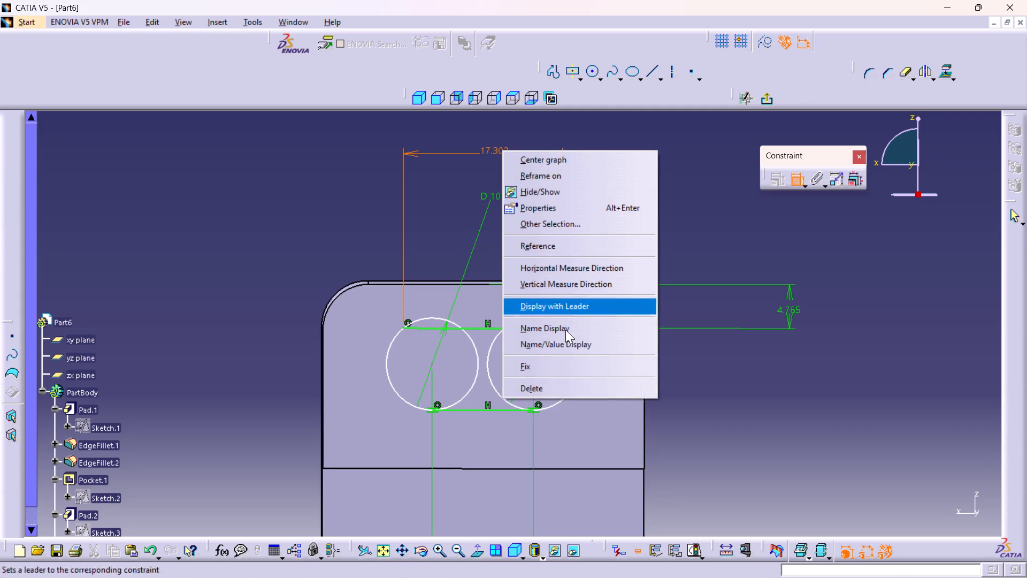
{"action": "left_click", "coordinate": [548, 394]}
Make the upper connecting line tangent to the left circle.
{"action": "middle_click_drag", "start_coordinate": [710, 384], "coordinate": [716, 357]}
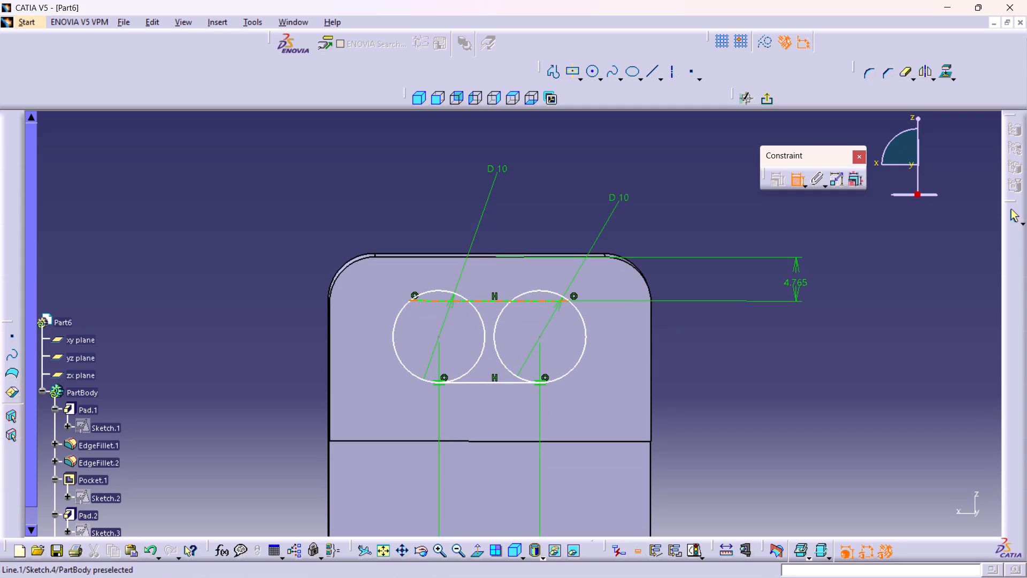
{"action": "left_click", "coordinate": [421, 301]}
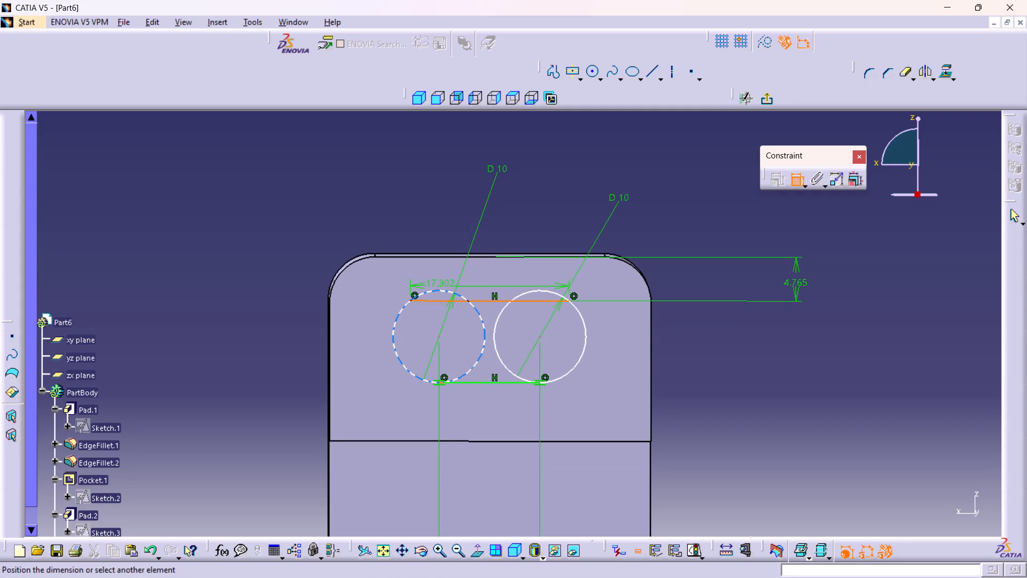
{"action": "left_click", "coordinate": [436, 291]}
{"action": "right_click", "coordinate": [301, 245]}
{"action": "left_click", "coordinate": [334, 308]}
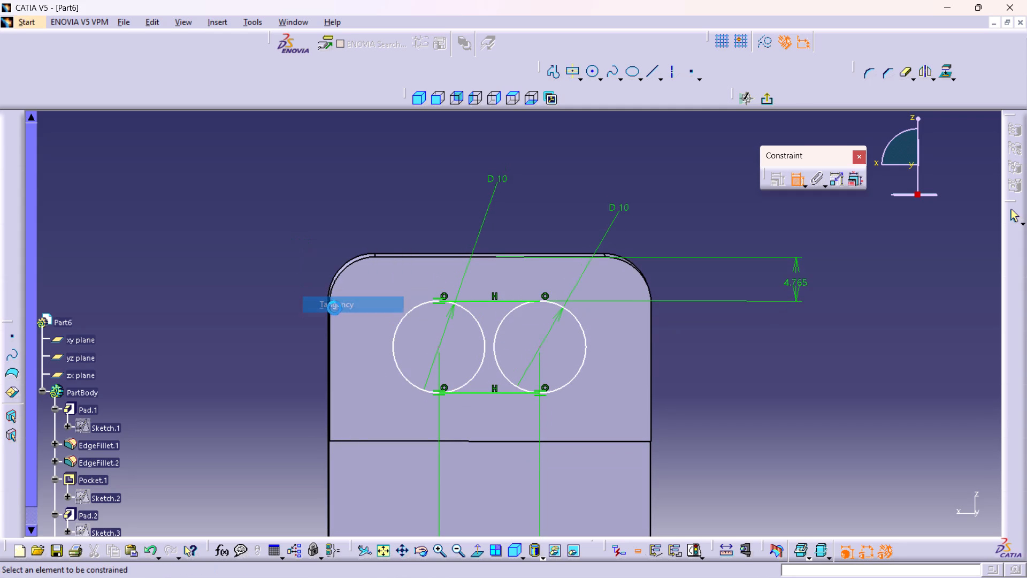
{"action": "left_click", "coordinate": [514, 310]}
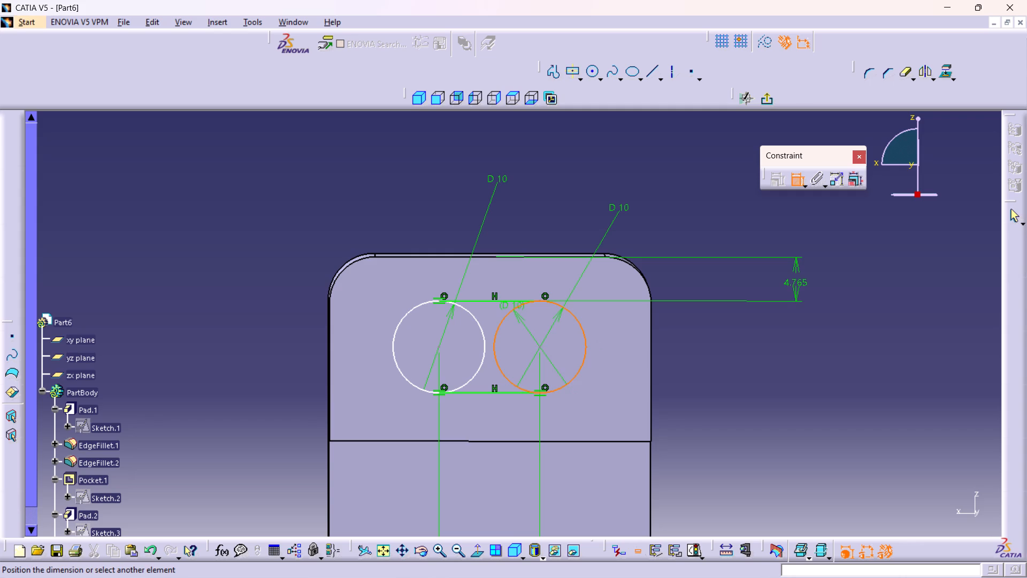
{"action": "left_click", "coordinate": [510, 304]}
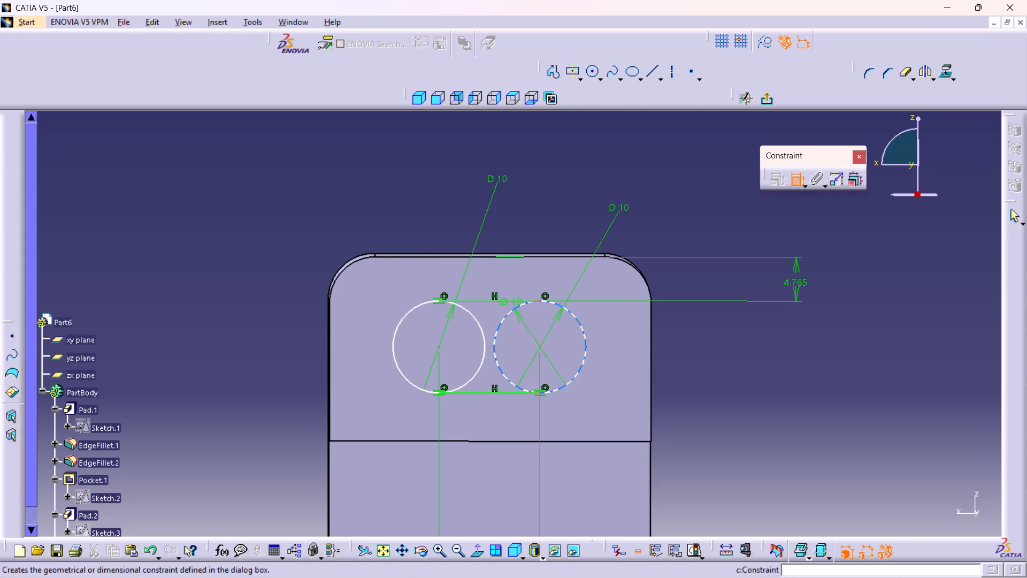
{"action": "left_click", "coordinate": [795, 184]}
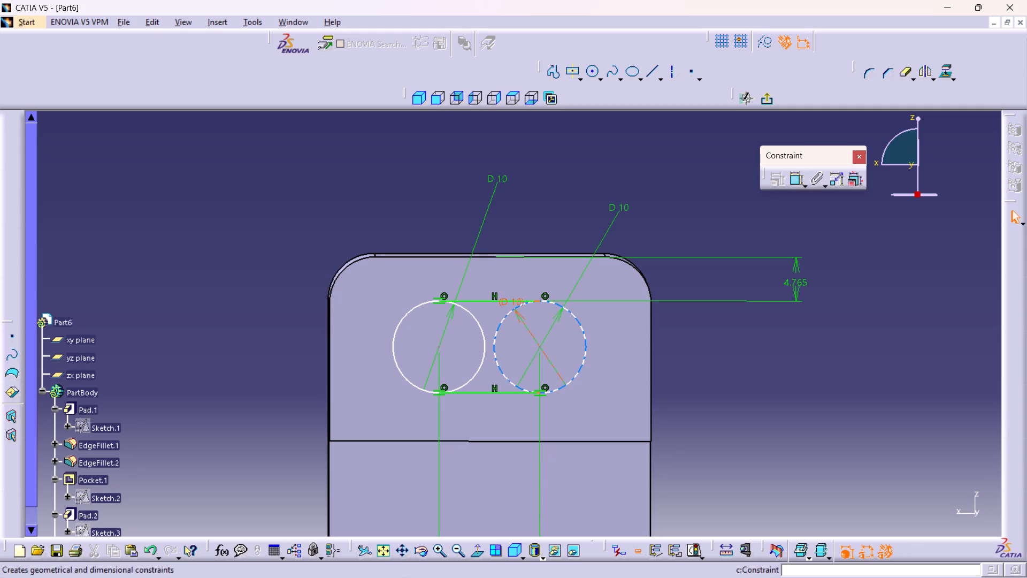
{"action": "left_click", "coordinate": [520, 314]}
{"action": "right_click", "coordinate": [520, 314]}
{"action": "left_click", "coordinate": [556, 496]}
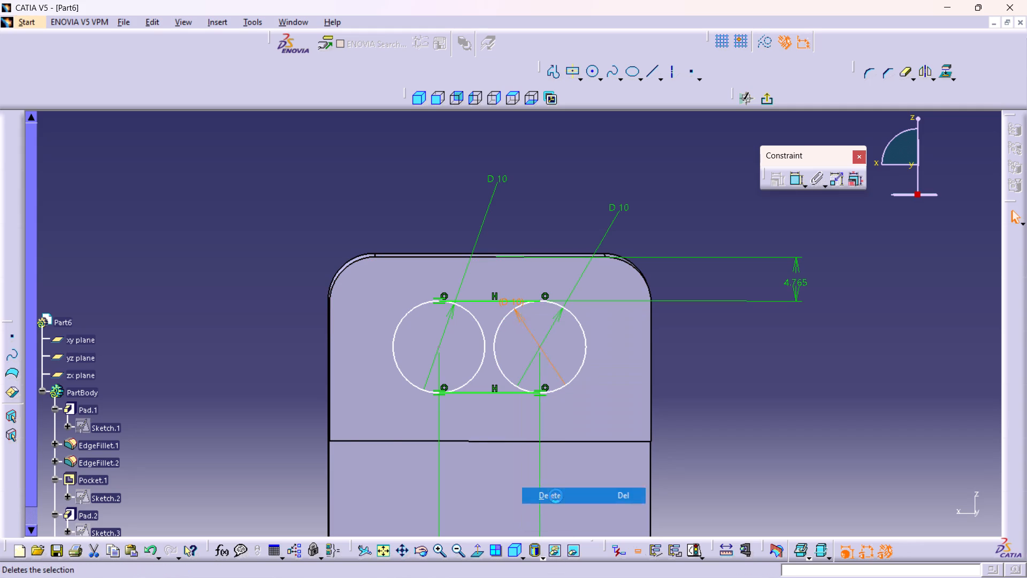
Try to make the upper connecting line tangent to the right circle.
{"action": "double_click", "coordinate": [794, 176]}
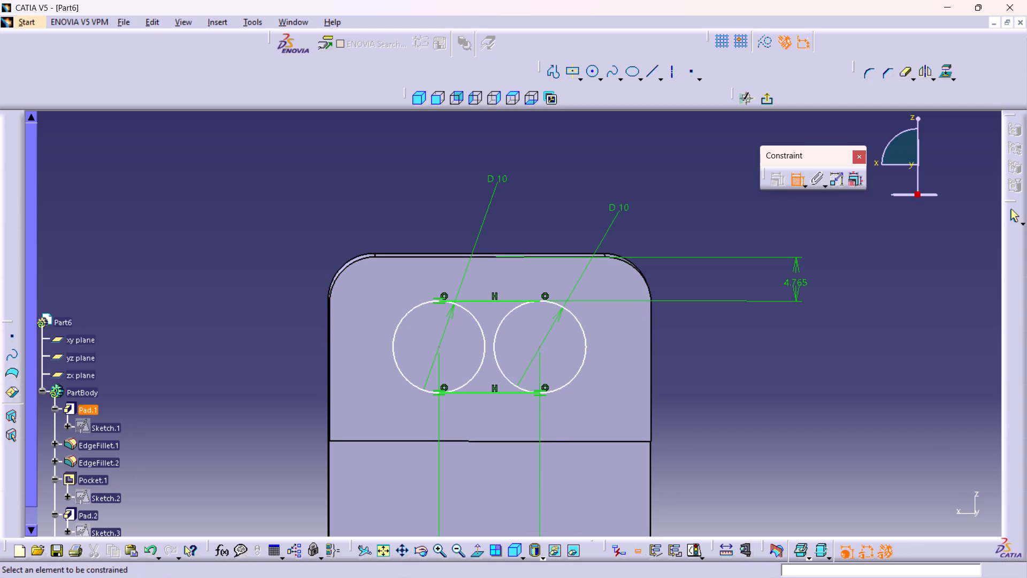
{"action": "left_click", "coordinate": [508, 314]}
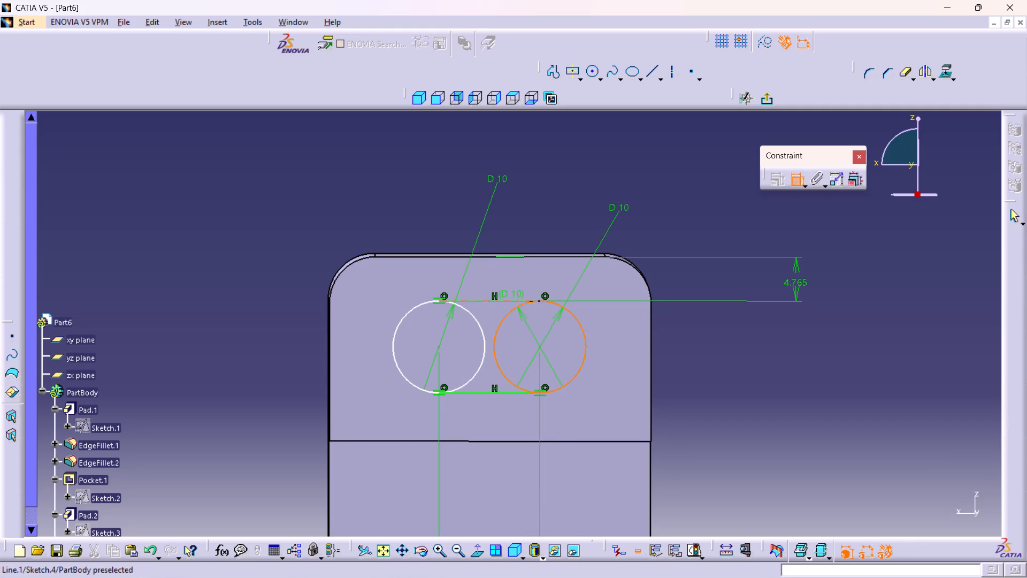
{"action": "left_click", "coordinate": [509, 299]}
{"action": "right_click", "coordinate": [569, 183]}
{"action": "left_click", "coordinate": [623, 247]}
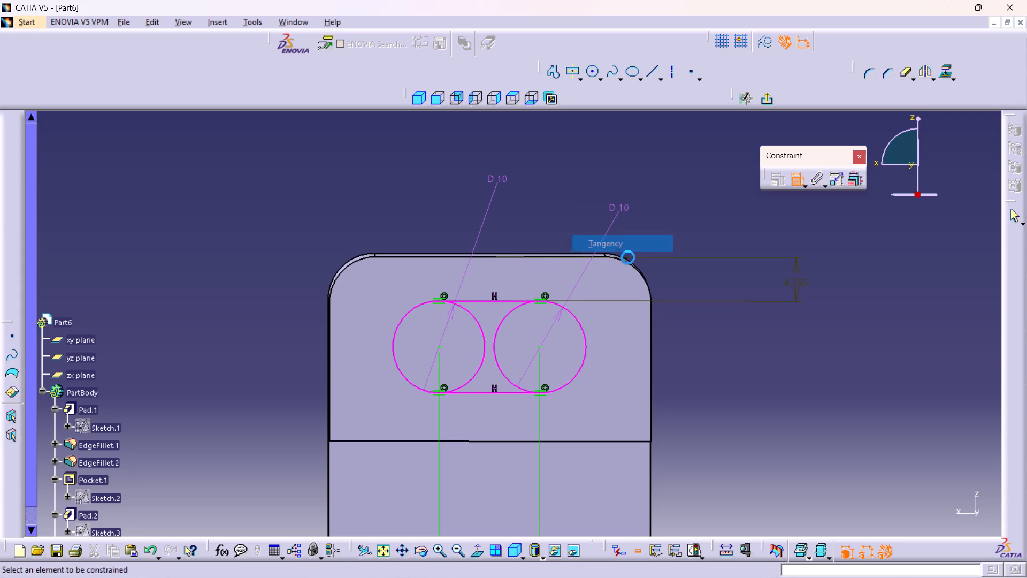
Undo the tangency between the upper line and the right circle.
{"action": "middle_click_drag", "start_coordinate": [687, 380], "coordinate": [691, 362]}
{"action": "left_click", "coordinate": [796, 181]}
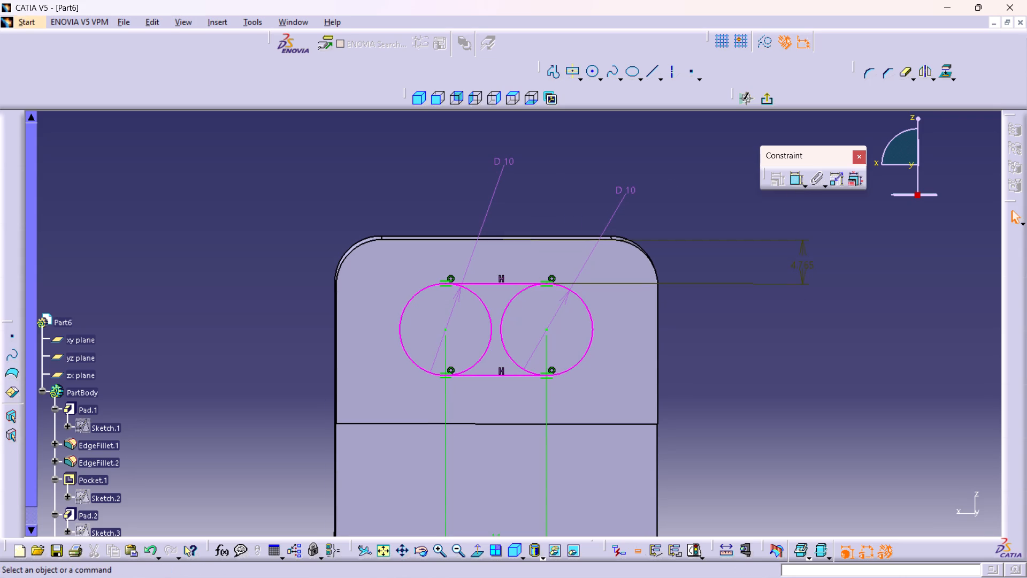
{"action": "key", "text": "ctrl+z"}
Quick Trim the inner halves of the right and left circles so the sketch forms a slot outline.
{"action": "middle_click_drag", "start_coordinate": [718, 386], "coordinate": [714, 341]}
{"action": "right_click", "coordinate": [718, 386]}
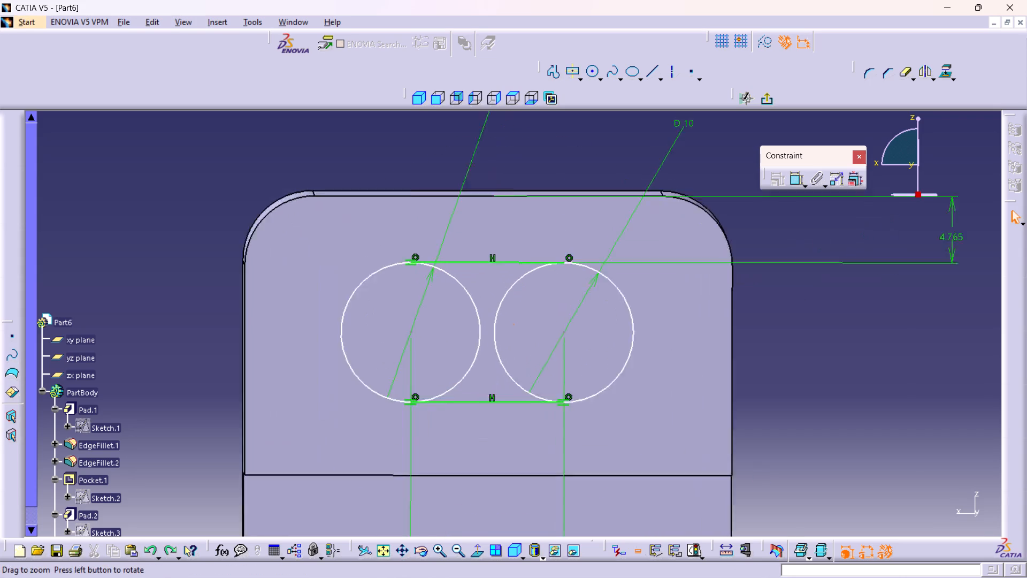
{"action": "middle_click_drag", "start_coordinate": [714, 341], "coordinate": [712, 321]}
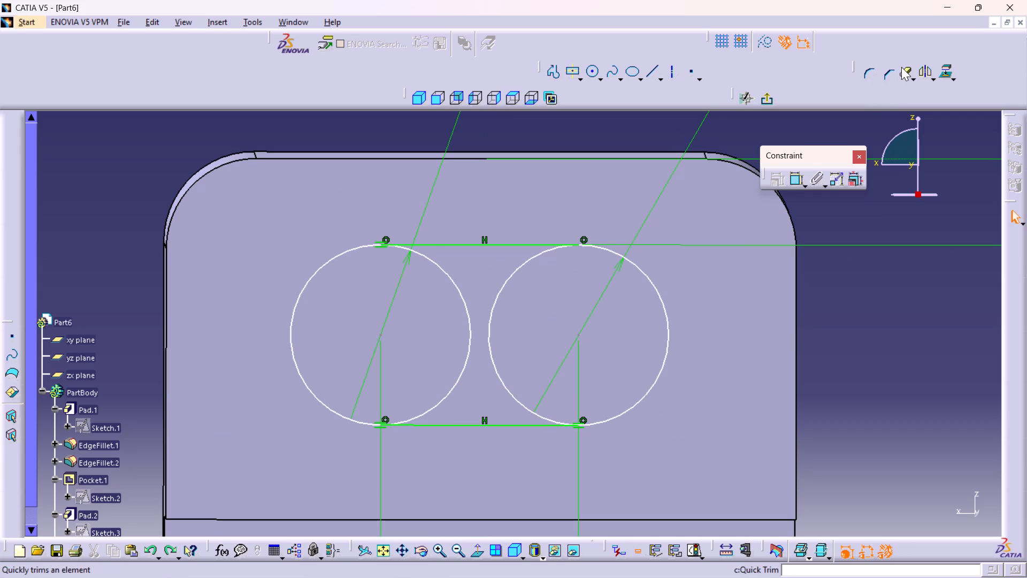
{"action": "left_click", "coordinate": [901, 67]}
{"action": "left_click_drag", "start_coordinate": [901, 67], "coordinate": [902, 77]}
{"action": "left_click", "coordinate": [494, 316]}
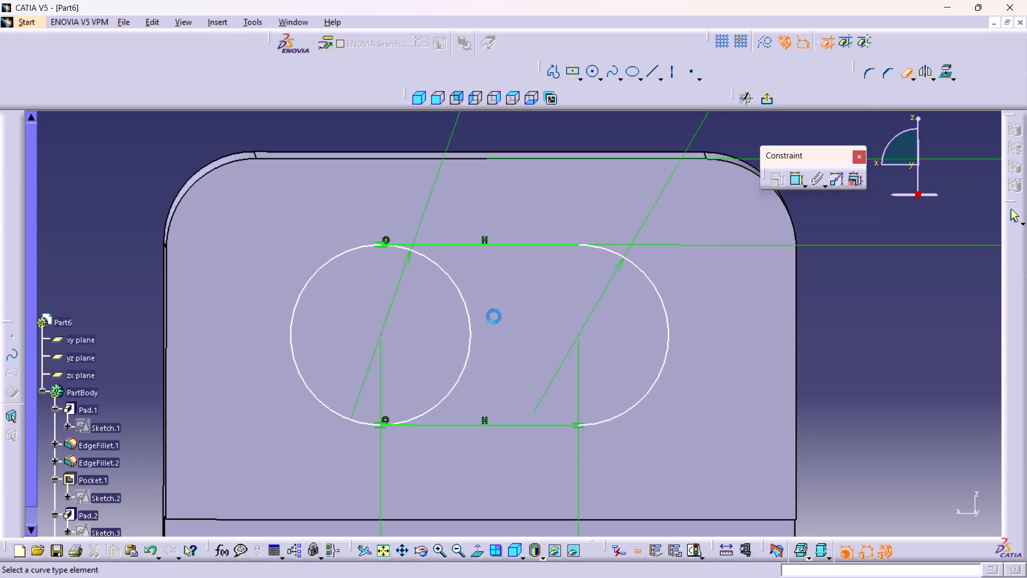
{"action": "left_click", "coordinate": [467, 300]}
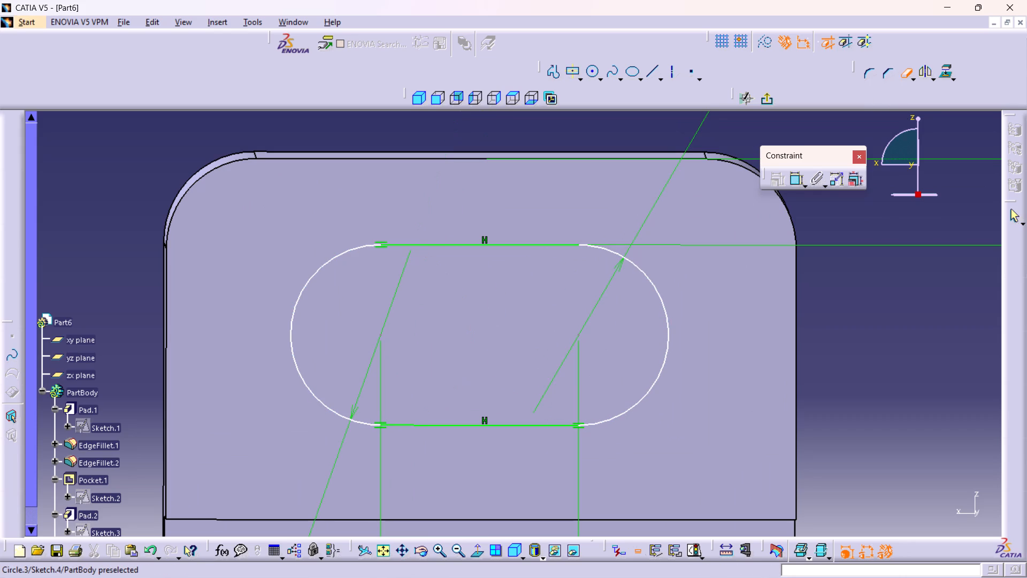
Make the slot's upper line tangent to the right arc.
{"action": "middle_click_drag", "start_coordinate": [852, 331], "coordinate": [856, 369]}
{"action": "right_click", "coordinate": [852, 331]}
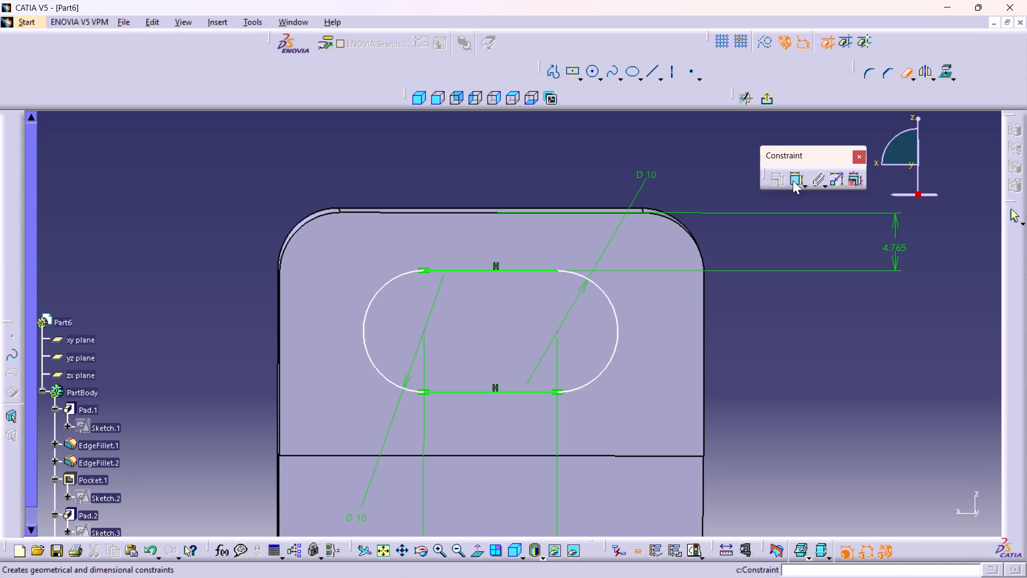
{"action": "double_click", "coordinate": [793, 180]}
{"action": "left_click", "coordinate": [540, 270]}
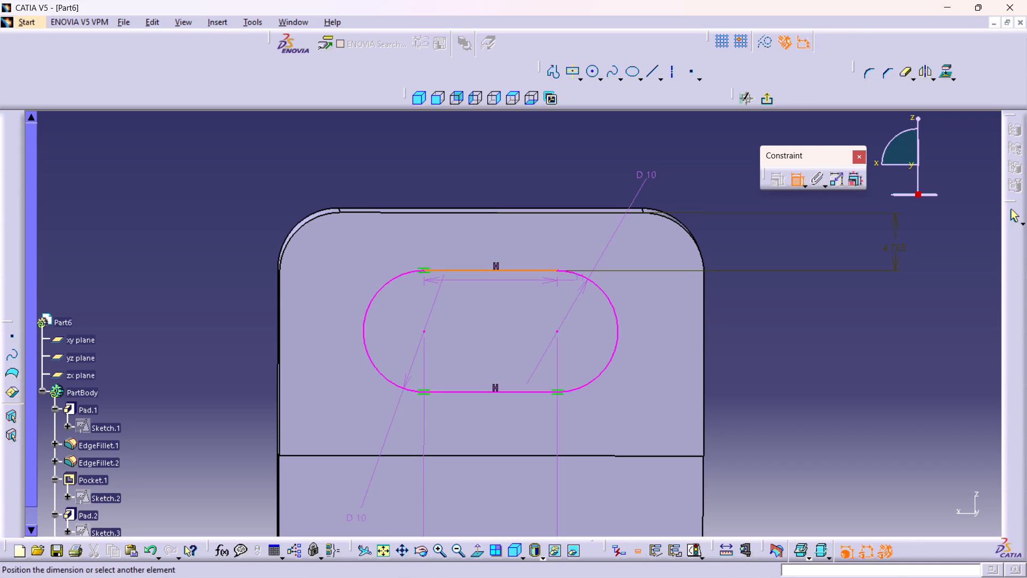
{"action": "left_click", "coordinate": [583, 278]}
{"action": "right_click", "coordinate": [777, 365]}
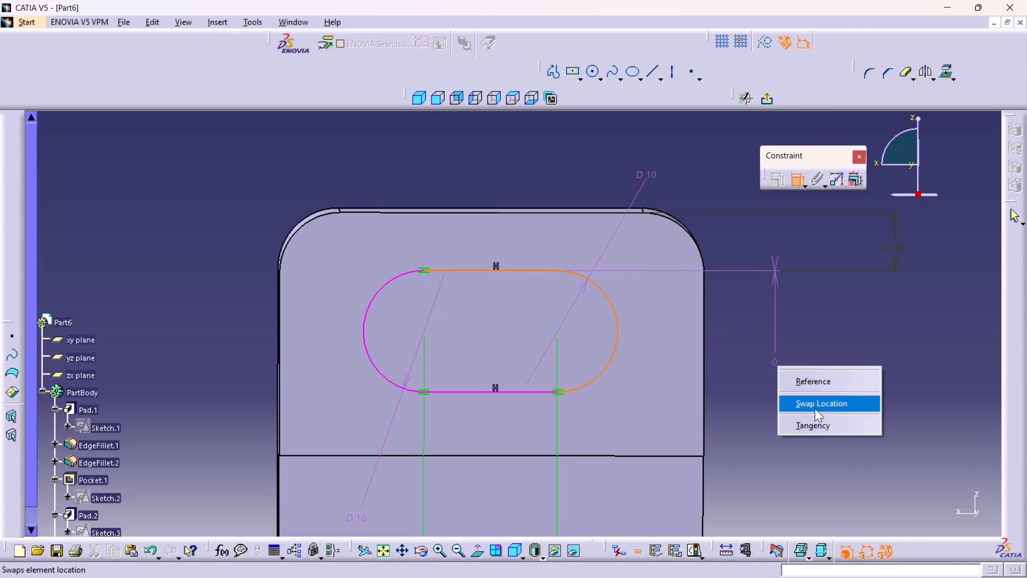
{"action": "left_click", "coordinate": [815, 429]}
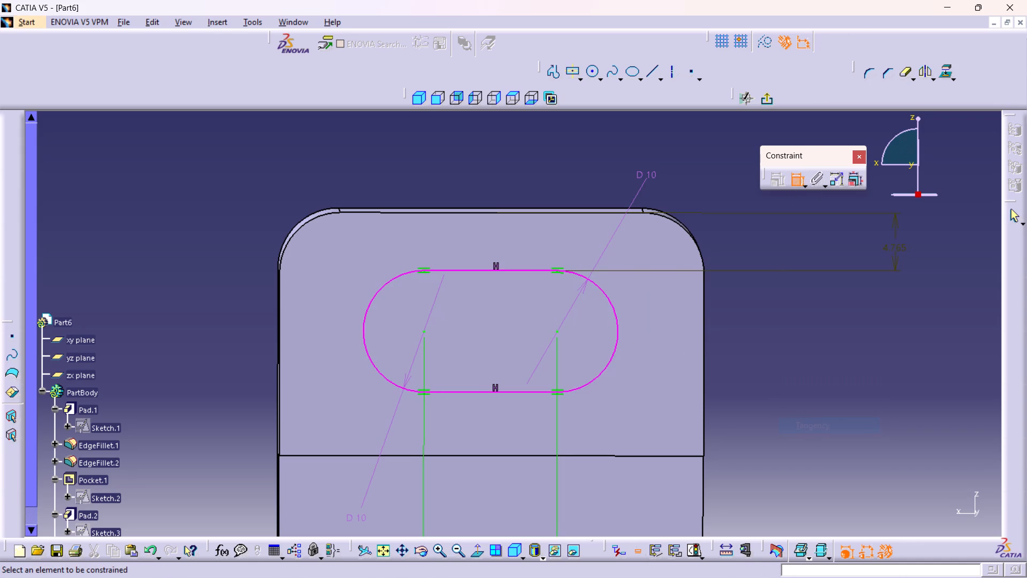
Delete the left arc's diameter dimension.
{"action": "middle_click_drag", "start_coordinate": [773, 334], "coordinate": [788, 400]}
{"action": "right_click", "coordinate": [773, 334]}
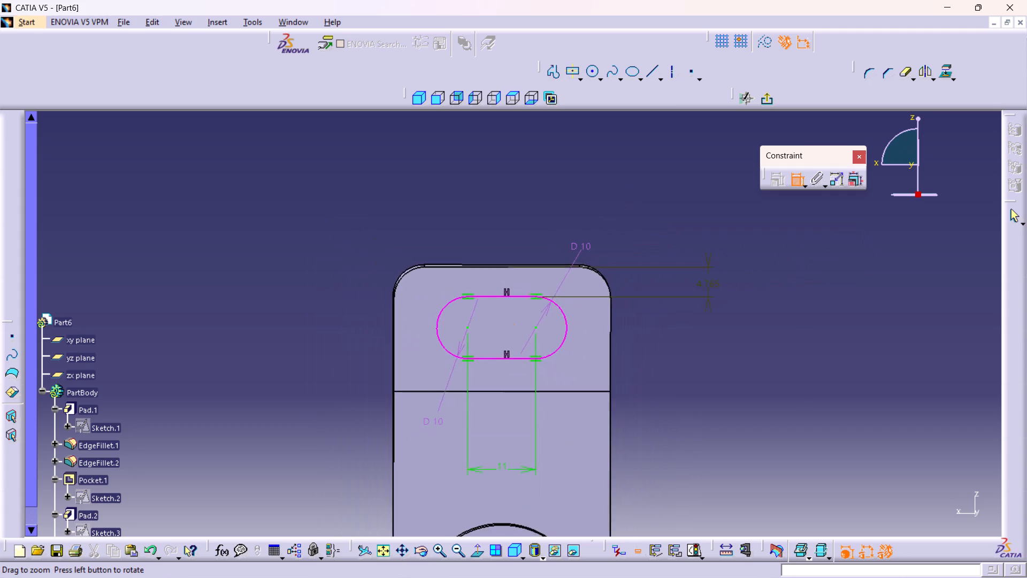
{"action": "middle_click_drag", "start_coordinate": [788, 400], "coordinate": [788, 403]}
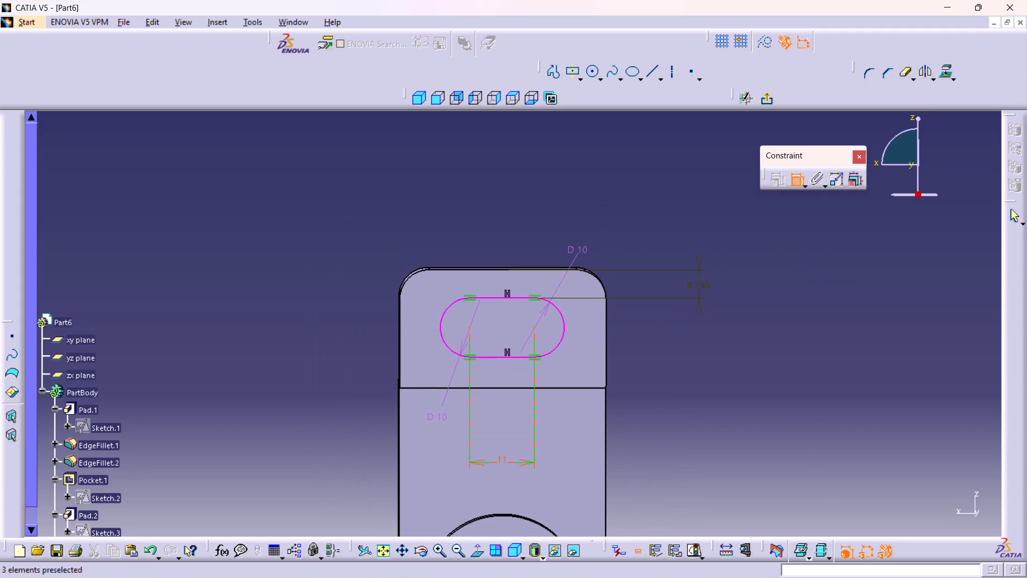
{"action": "left_click", "coordinate": [427, 415]}
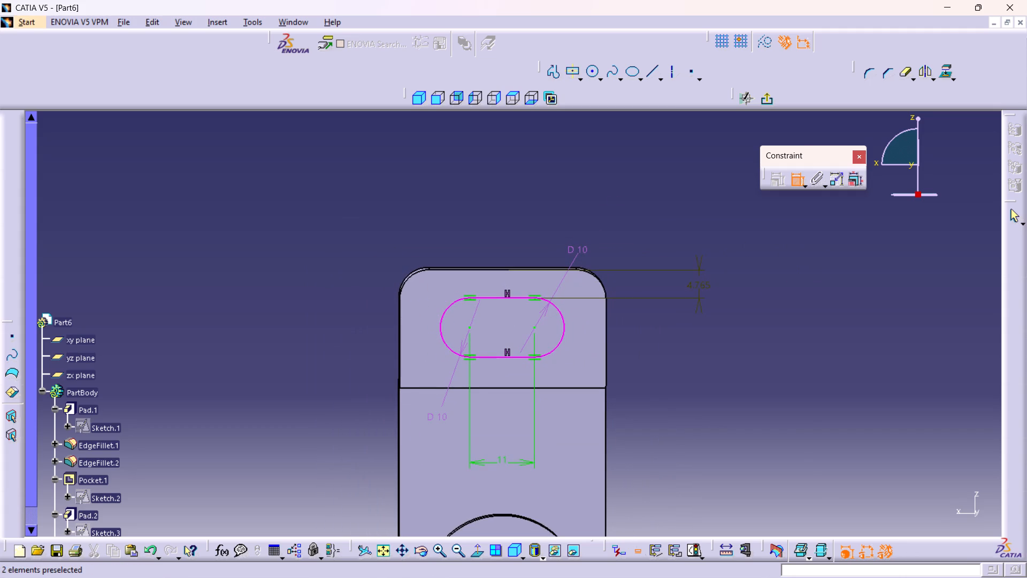
{"action": "left_click", "coordinate": [434, 420]}
{"action": "right_click", "coordinate": [434, 420]}
{"action": "left_click", "coordinate": [452, 417]}
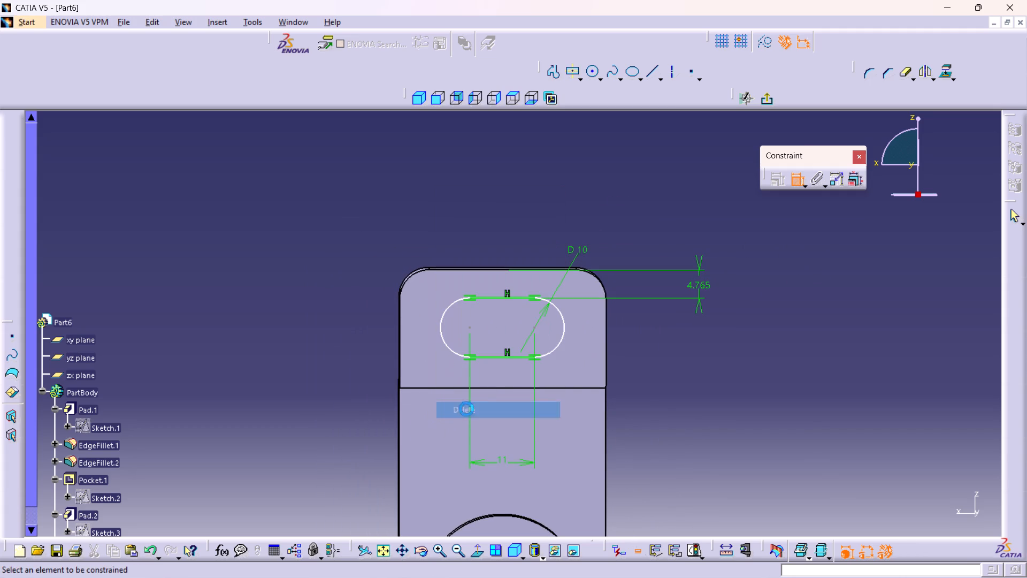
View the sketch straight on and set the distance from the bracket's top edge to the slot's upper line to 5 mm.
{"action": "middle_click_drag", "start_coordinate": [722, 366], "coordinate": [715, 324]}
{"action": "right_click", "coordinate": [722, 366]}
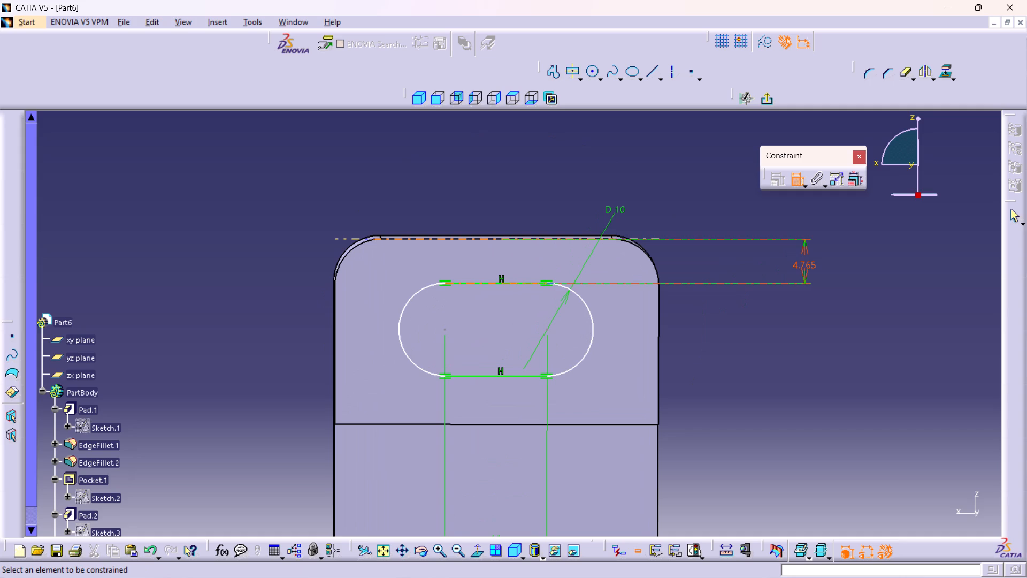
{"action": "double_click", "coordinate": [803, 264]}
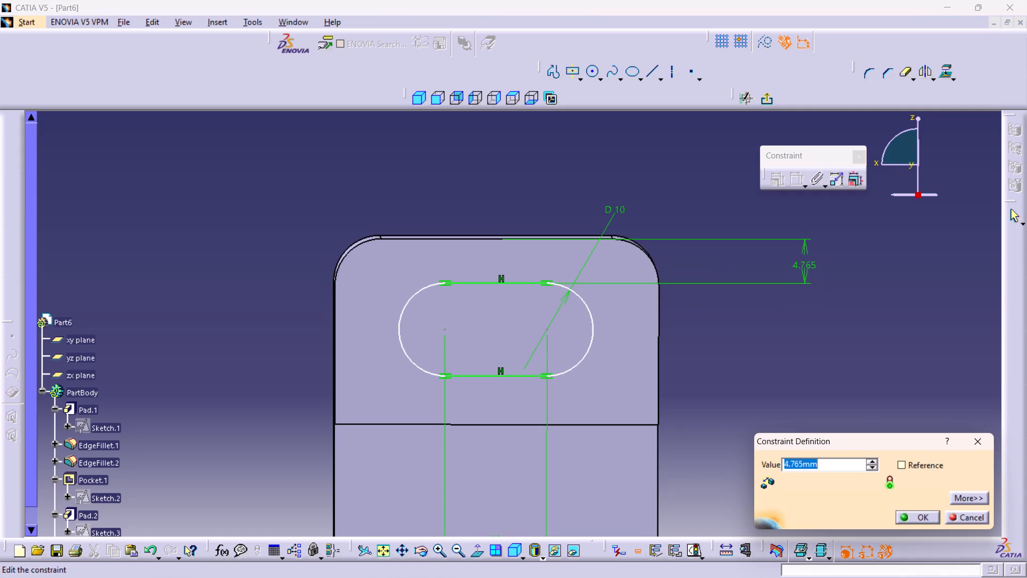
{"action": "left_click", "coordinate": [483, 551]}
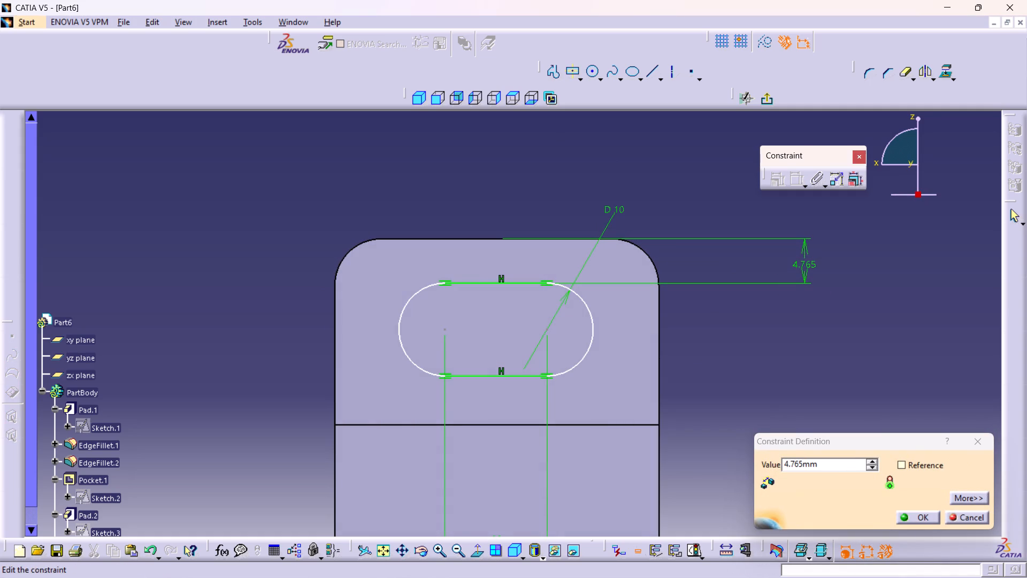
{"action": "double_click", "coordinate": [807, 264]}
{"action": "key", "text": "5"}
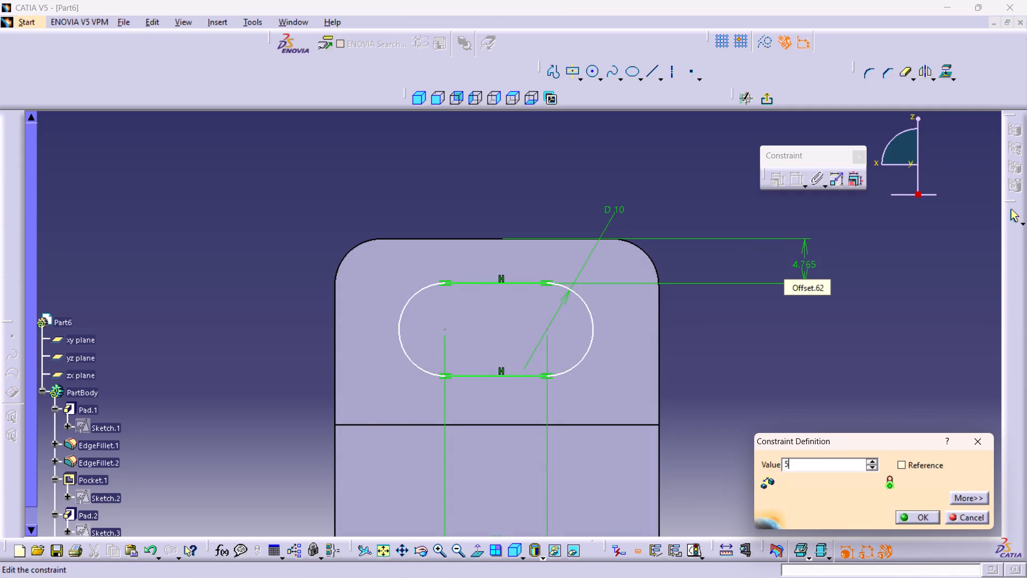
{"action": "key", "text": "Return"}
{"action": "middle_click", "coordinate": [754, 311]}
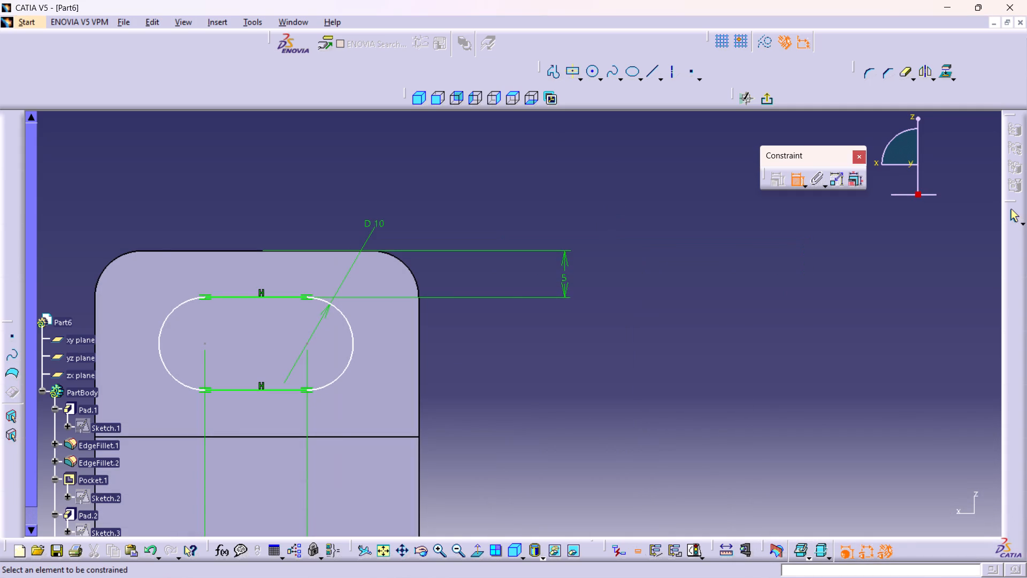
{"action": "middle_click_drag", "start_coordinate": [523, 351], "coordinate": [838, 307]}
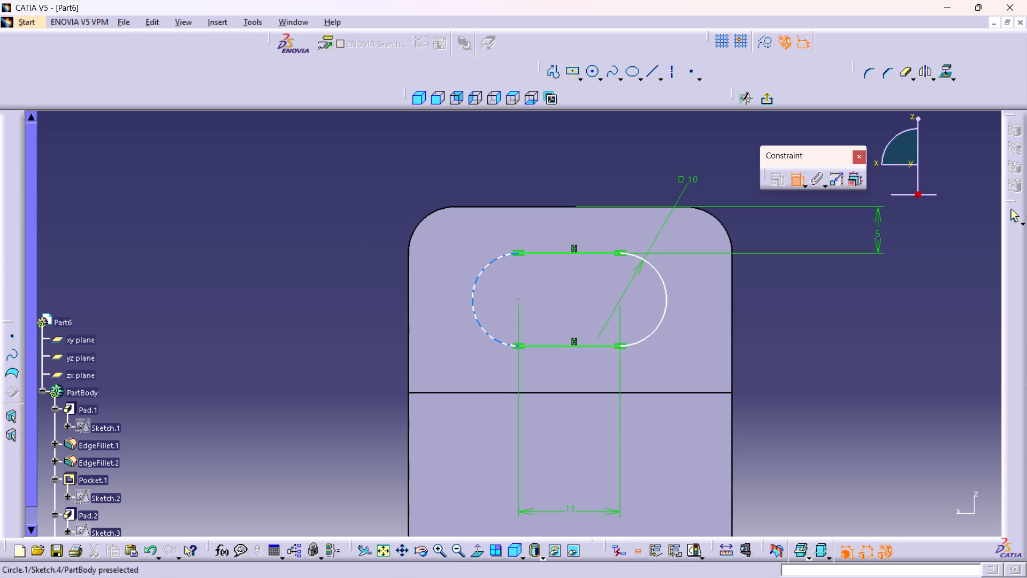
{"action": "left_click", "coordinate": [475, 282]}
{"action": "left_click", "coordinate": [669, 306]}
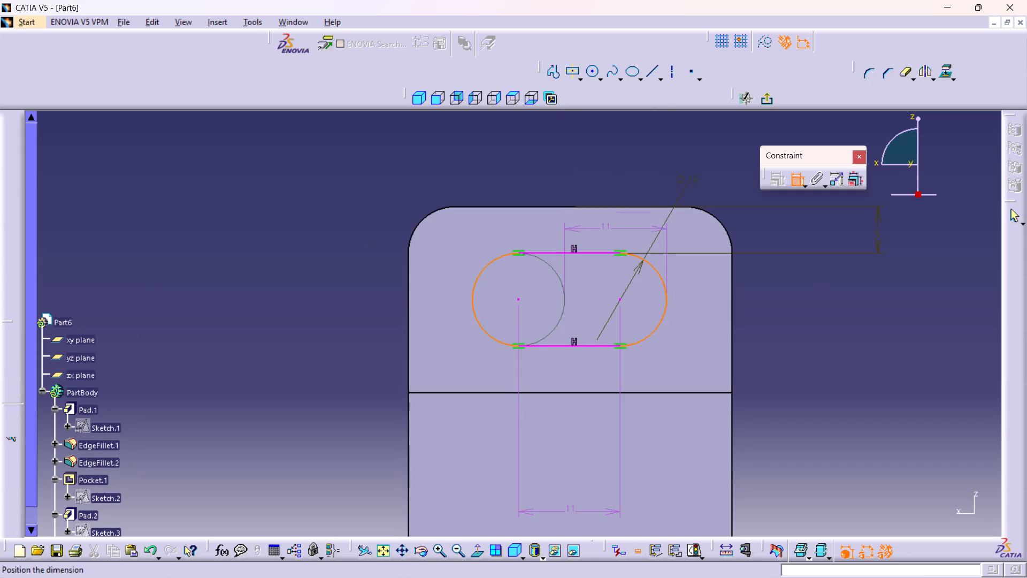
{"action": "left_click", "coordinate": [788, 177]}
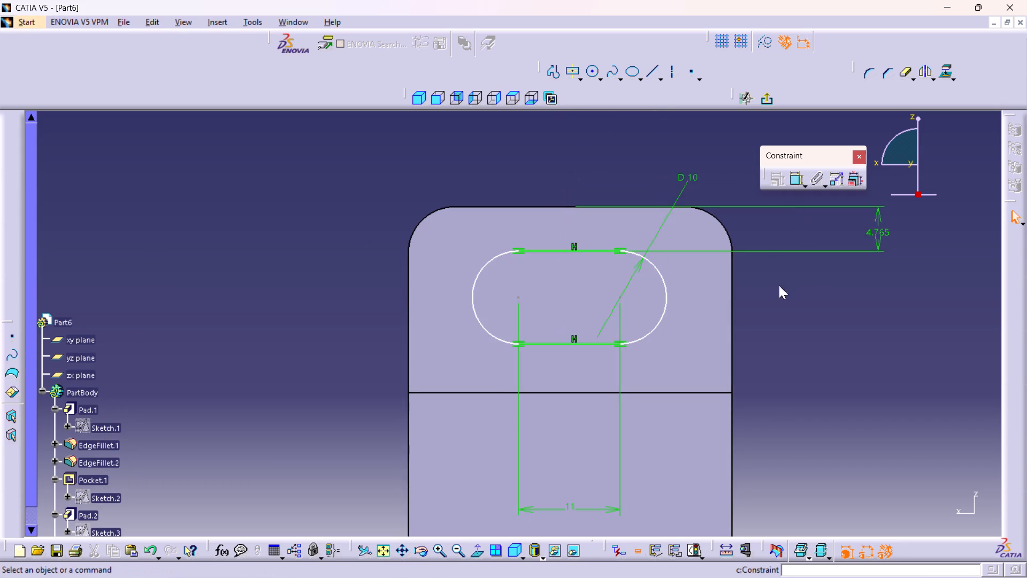
Set the distance from the bracket's top edge to the slot's upper line to 5 mm.
{"action": "middle_click", "coordinate": [767, 333]}
{"action": "left_click", "coordinate": [882, 218]}
{"action": "left_click", "coordinate": [882, 223]}
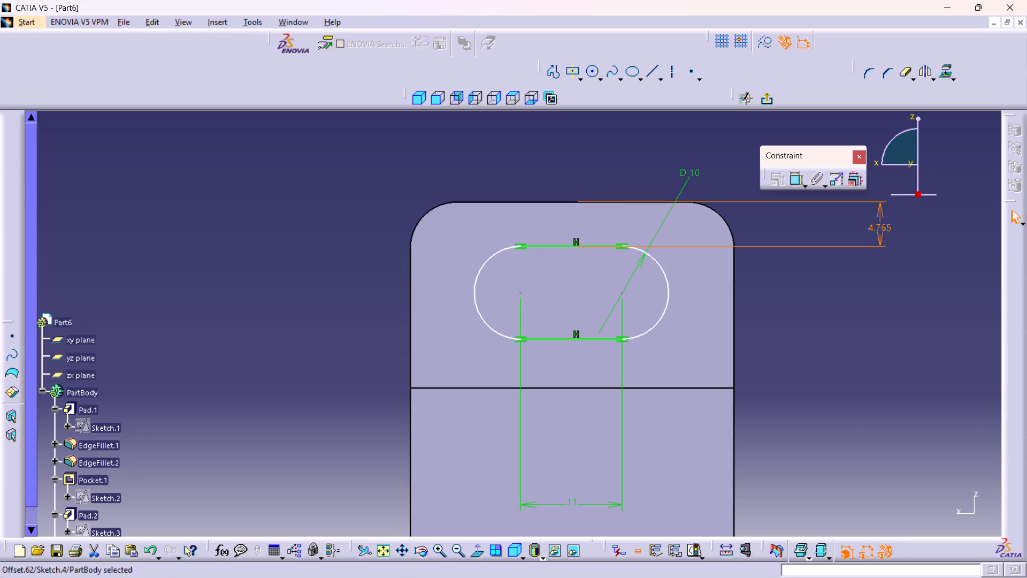
{"action": "key", "text": "5"}
{"action": "key", "text": "Return"}
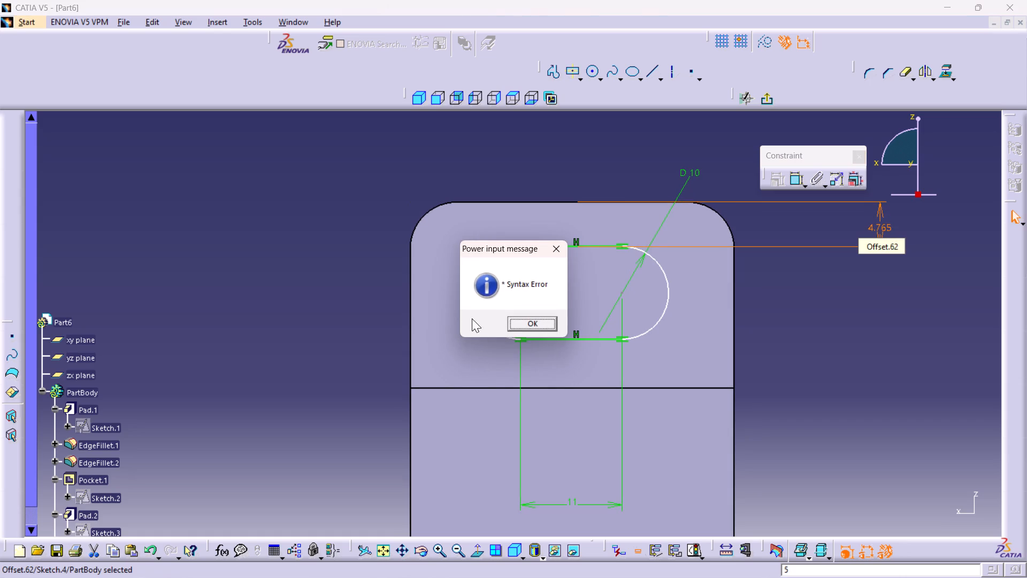
{"action": "left_click", "coordinate": [521, 325]}
{"action": "double_click", "coordinate": [885, 227]}
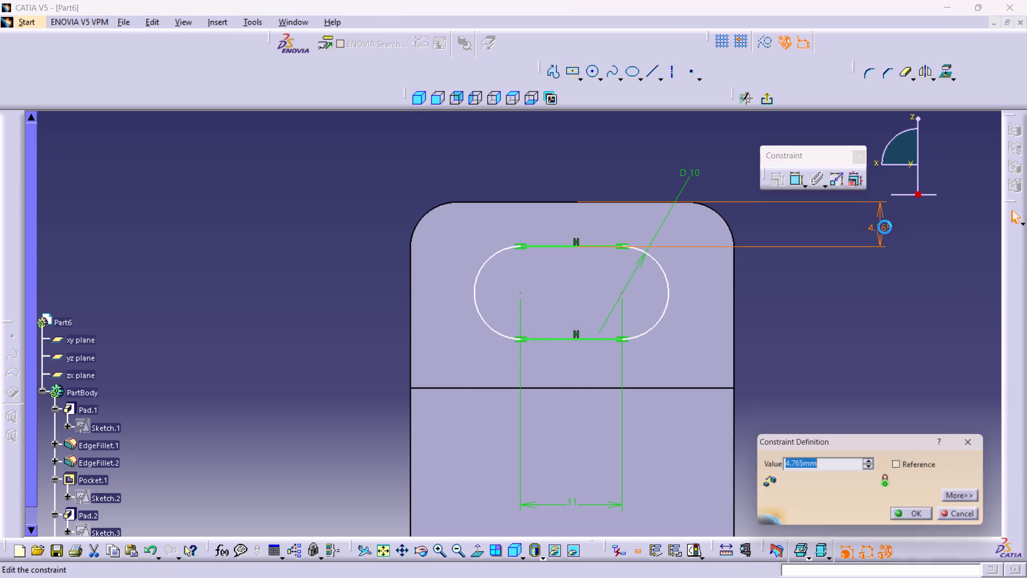
{"action": "key", "text": "5"}
{"action": "key", "text": "Return"}
Constrain the slot's left and right arcs symmetric about the sketch's vertical axis.
{"action": "middle_click_drag", "start_coordinate": [862, 303], "coordinate": [830, 257]}
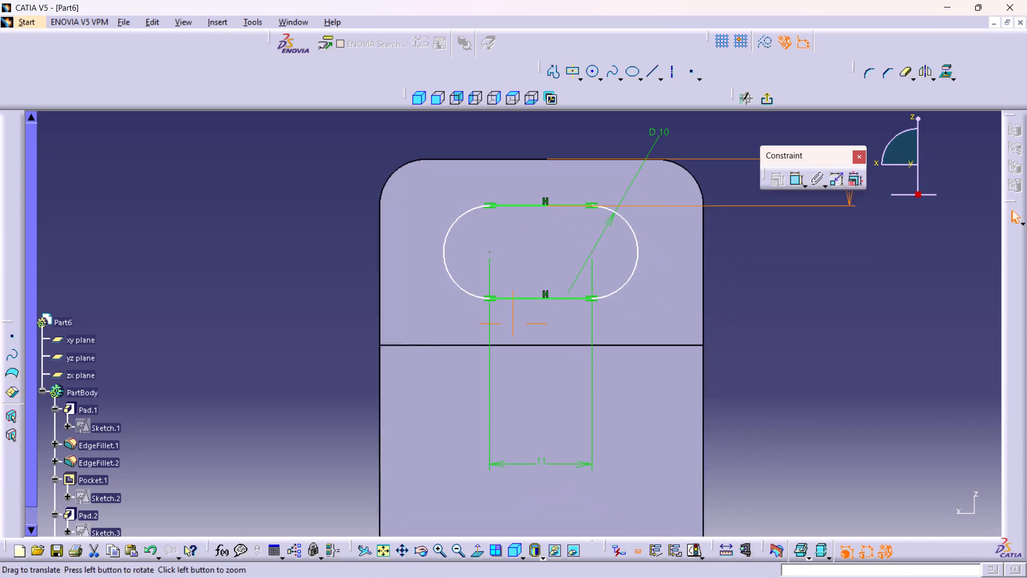
{"action": "middle_click_drag", "start_coordinate": [830, 257], "coordinate": [828, 255]}
{"action": "middle_click_drag", "start_coordinate": [749, 255], "coordinate": [759, 282]}
{"action": "right_click", "coordinate": [749, 255]}
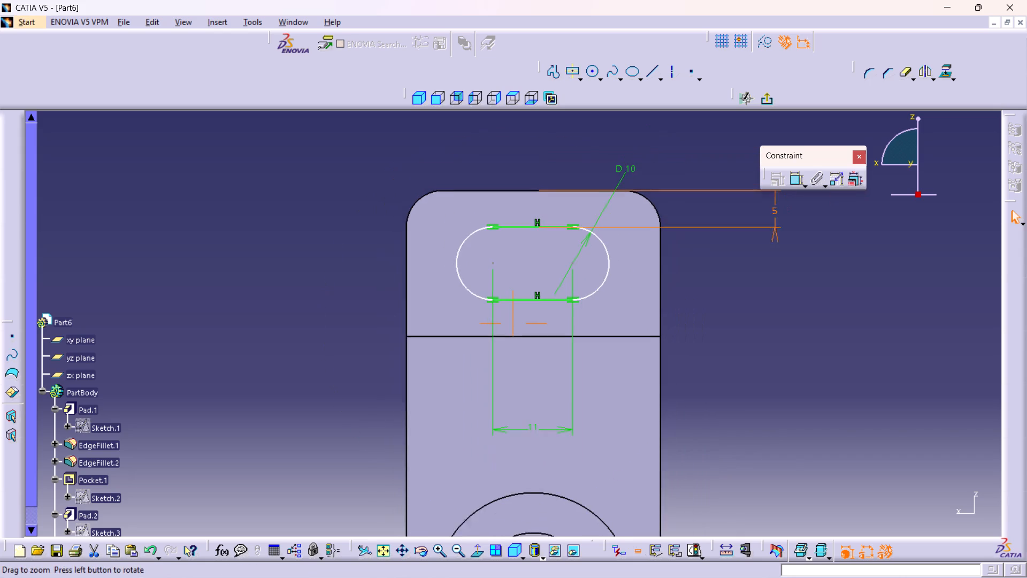
{"action": "middle_click_drag", "start_coordinate": [759, 282], "coordinate": [759, 284]}
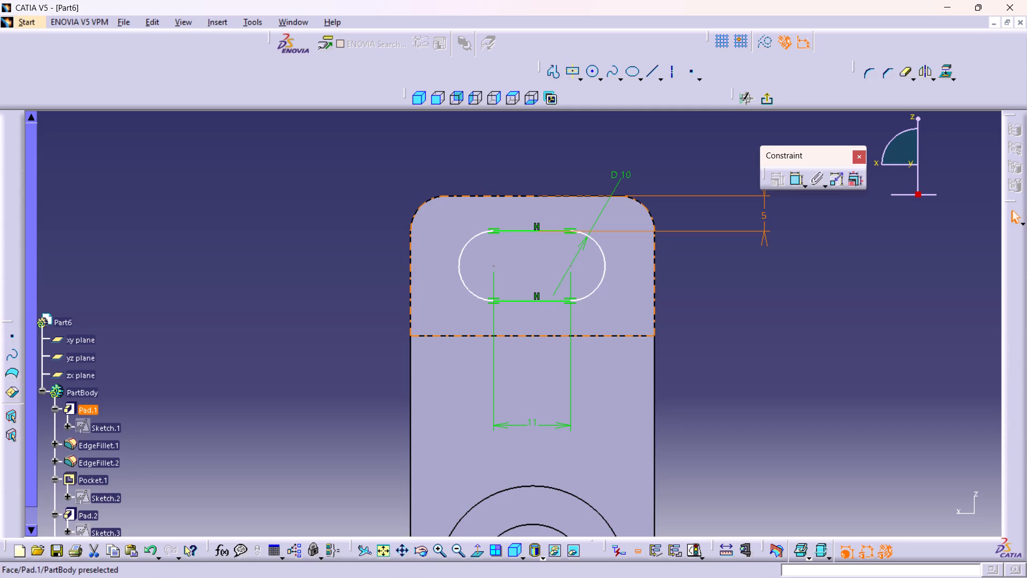
{"action": "middle_click", "coordinate": [696, 305]}
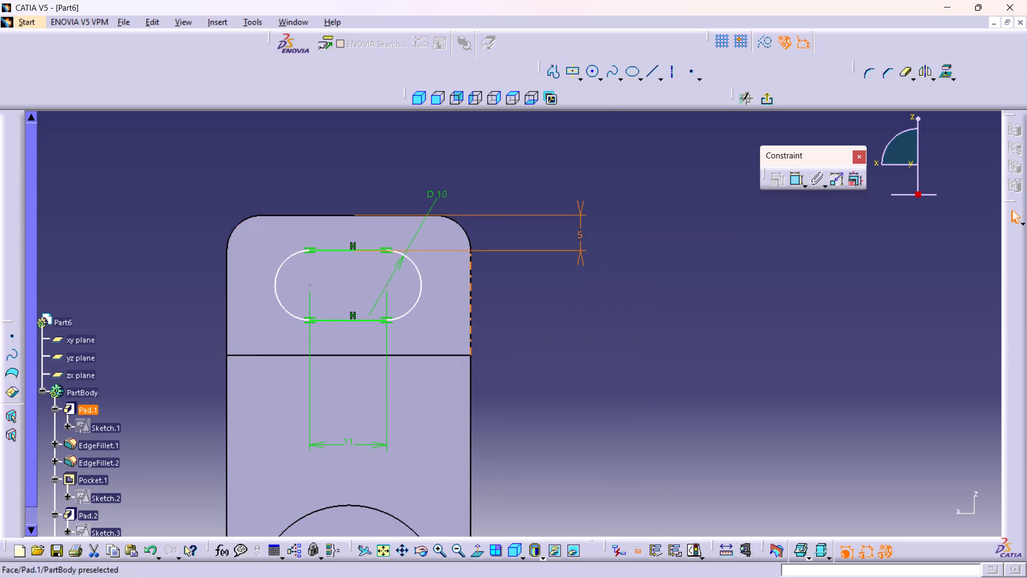
{"action": "middle_click_drag", "start_coordinate": [476, 328], "coordinate": [746, 187]}
{"action": "middle_click_drag", "start_coordinate": [734, 290], "coordinate": [709, 298]}
{"action": "right_click", "coordinate": [717, 245]}
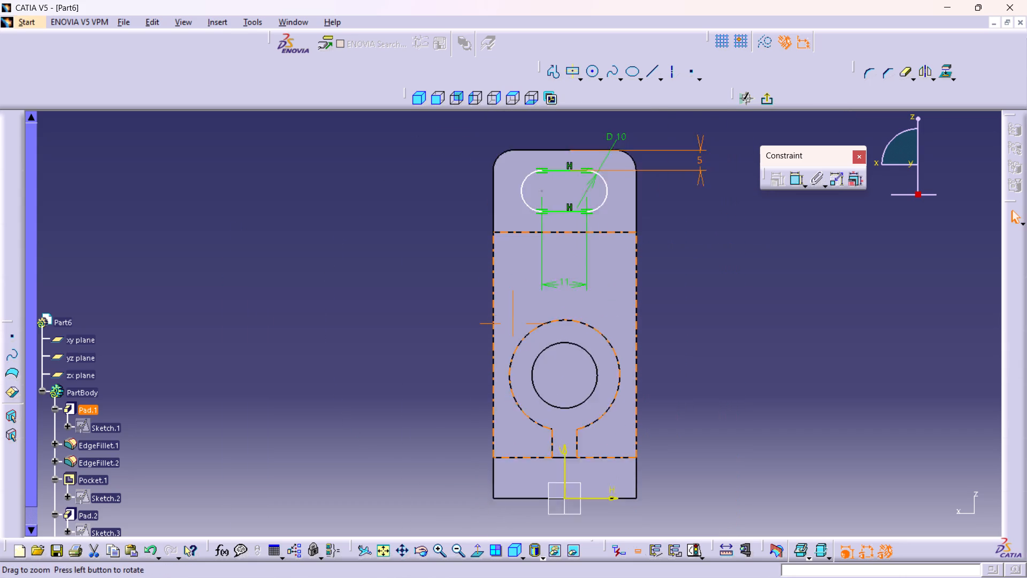
{"action": "middle_click_drag", "start_coordinate": [709, 298], "coordinate": [709, 307]}
{"action": "left_click", "coordinate": [521, 202]}
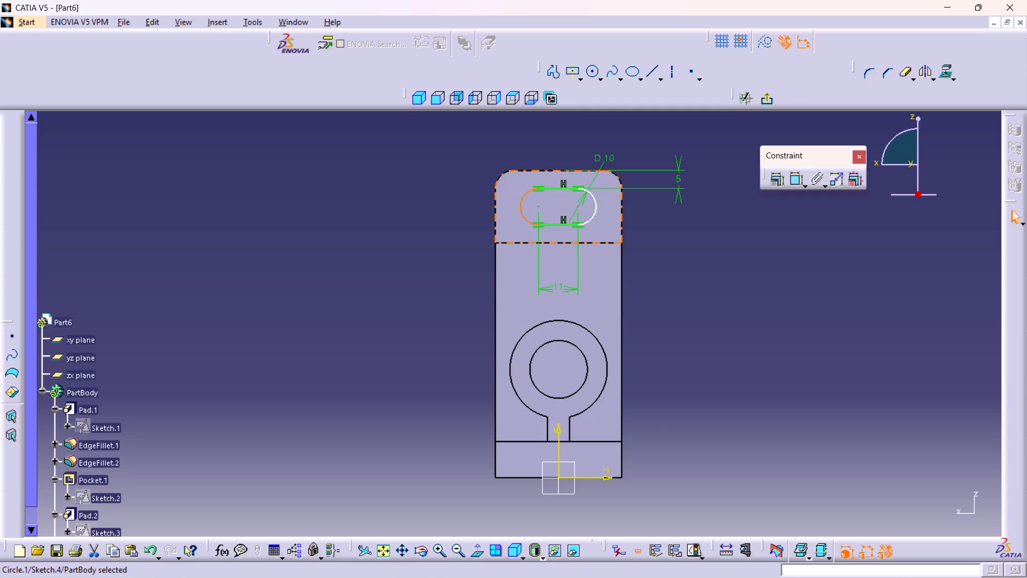
{"action": "left_click", "coordinate": [596, 200]}
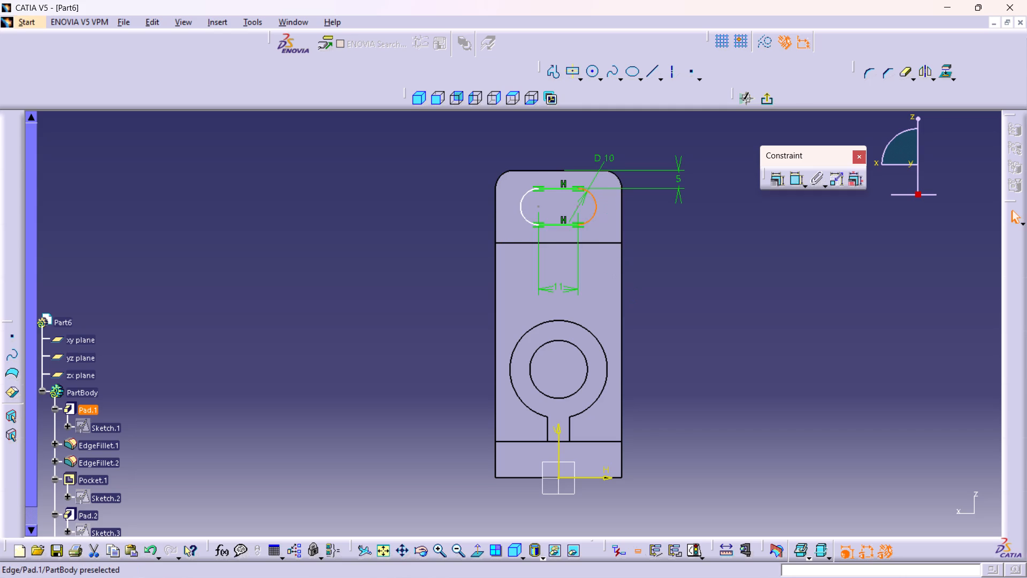
{"action": "left_click", "coordinate": [768, 237]}
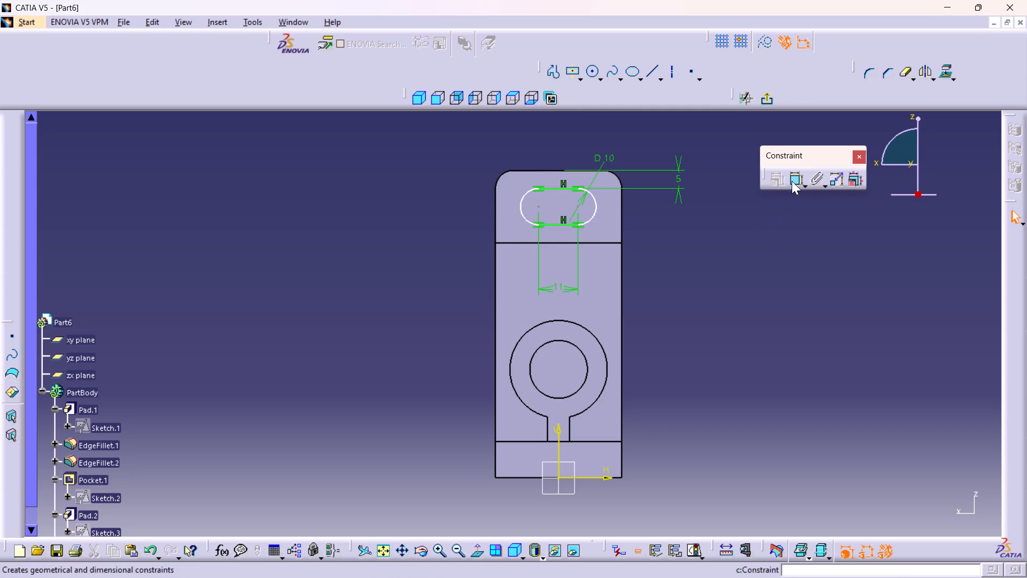
{"action": "double_click", "coordinate": [792, 181]}
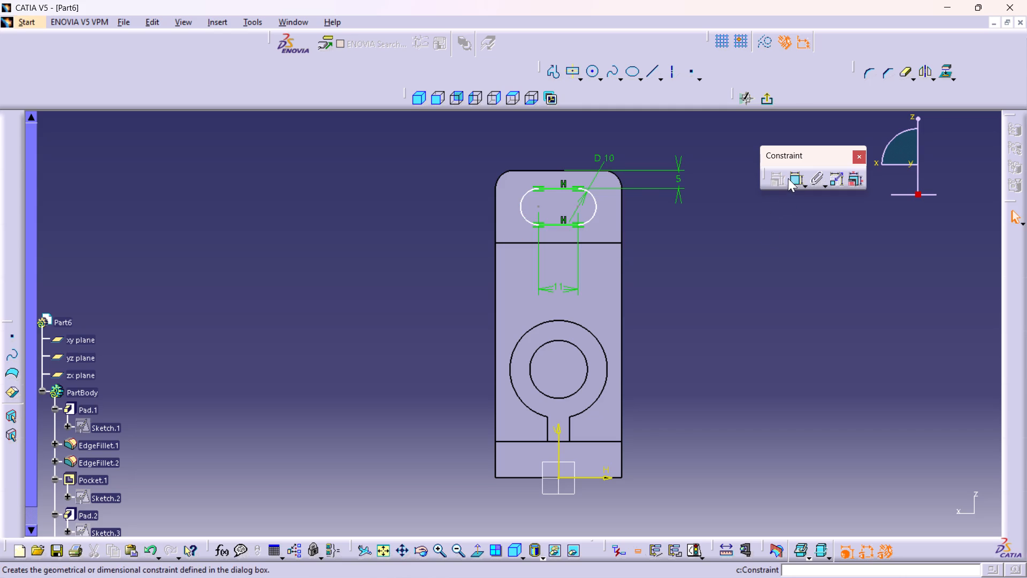
{"action": "left_click", "coordinate": [793, 174]}
{"action": "left_click_drag", "start_coordinate": [793, 174], "coordinate": [799, 173]}
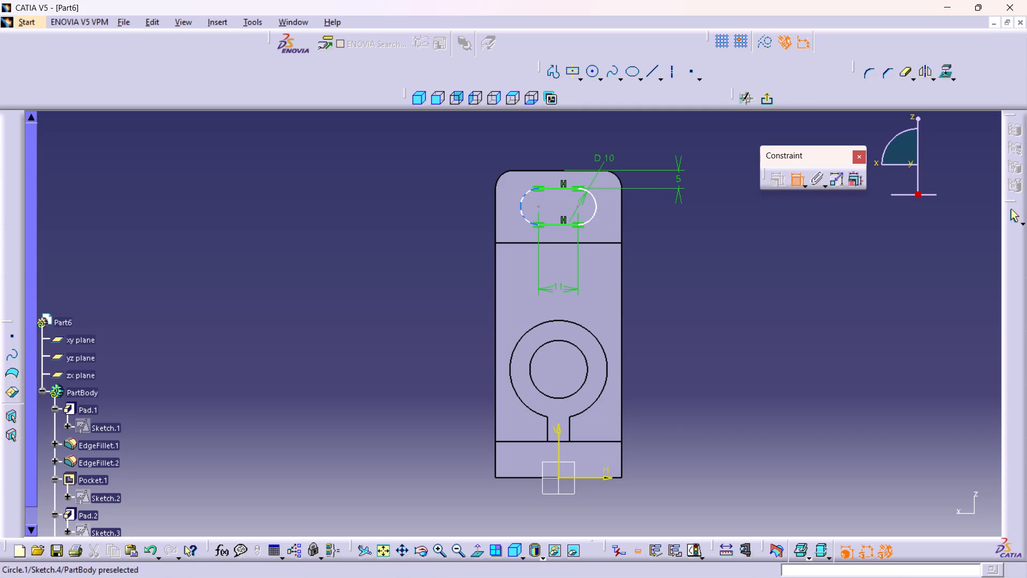
{"action": "left_click", "coordinate": [522, 199]}
{"action": "left_click", "coordinate": [597, 207]}
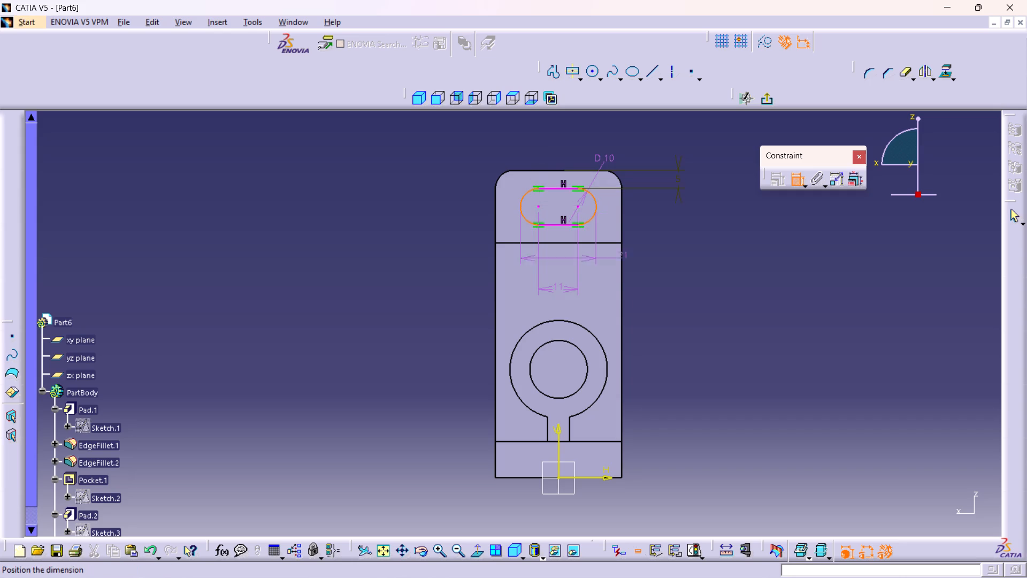
{"action": "right_click", "coordinate": [659, 375]}
{"action": "left_click", "coordinate": [699, 526]}
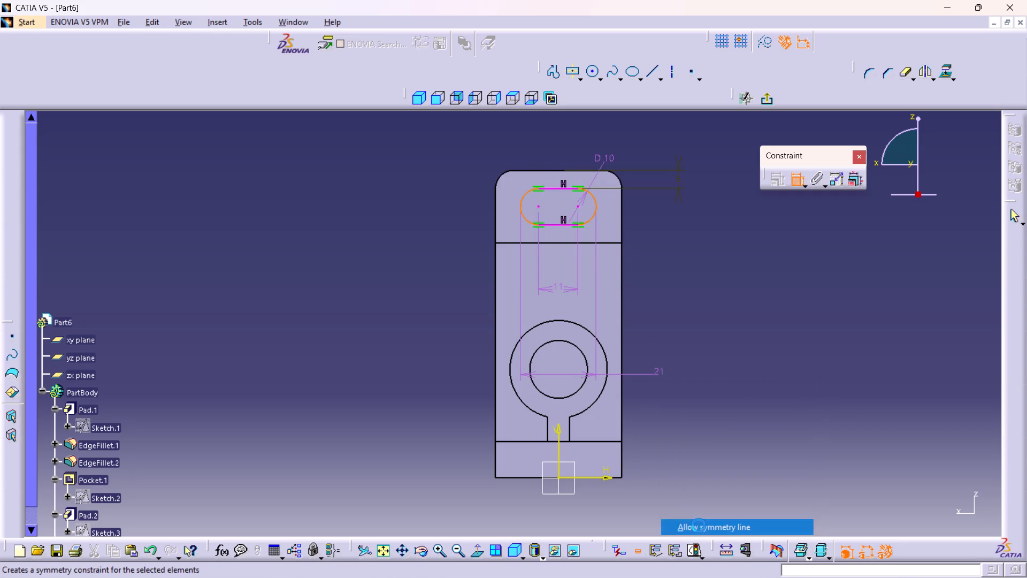
{"action": "left_click", "coordinate": [558, 433]}
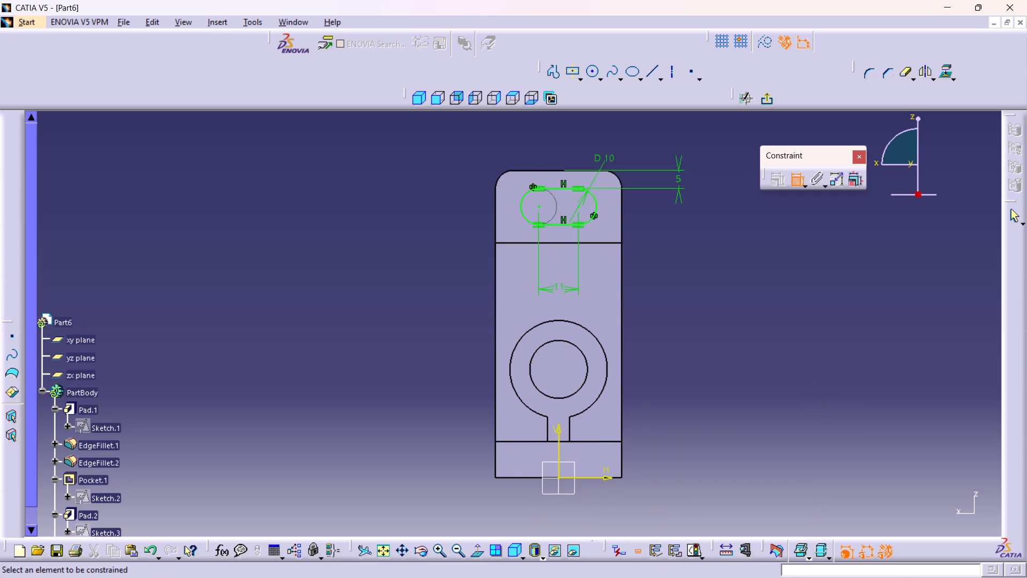
{"action": "left_click", "coordinate": [692, 287]}
Exit the sketch and cut the slot profile through the upper flange with an Up to next Pocket.
{"action": "middle_click_drag", "start_coordinate": [694, 286], "coordinate": [684, 242]}
{"action": "right_click", "coordinate": [694, 286]}
{"action": "middle_click_drag", "start_coordinate": [717, 273], "coordinate": [702, 313]}
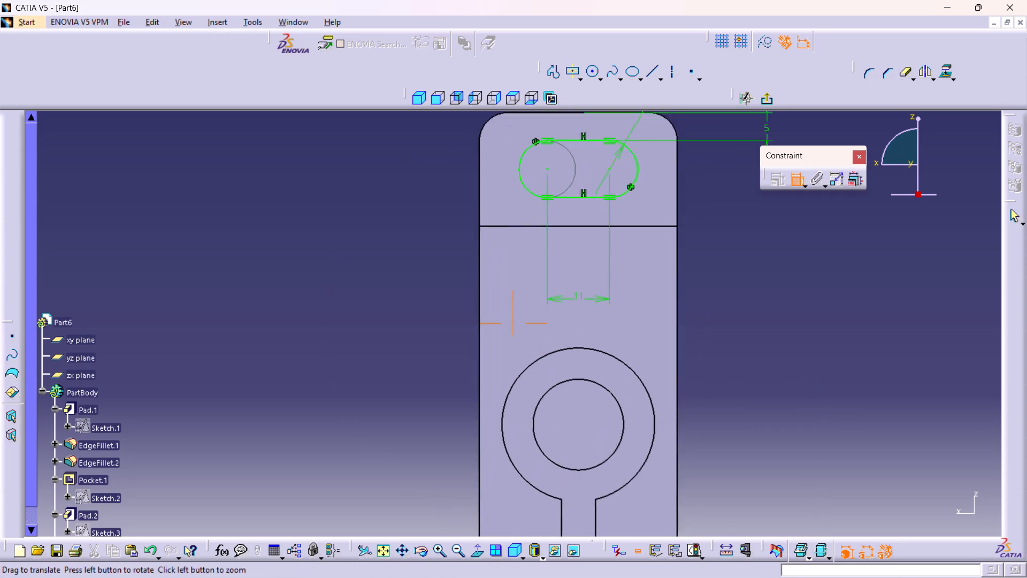
{"action": "middle_click_drag", "start_coordinate": [702, 313], "coordinate": [671, 389]}
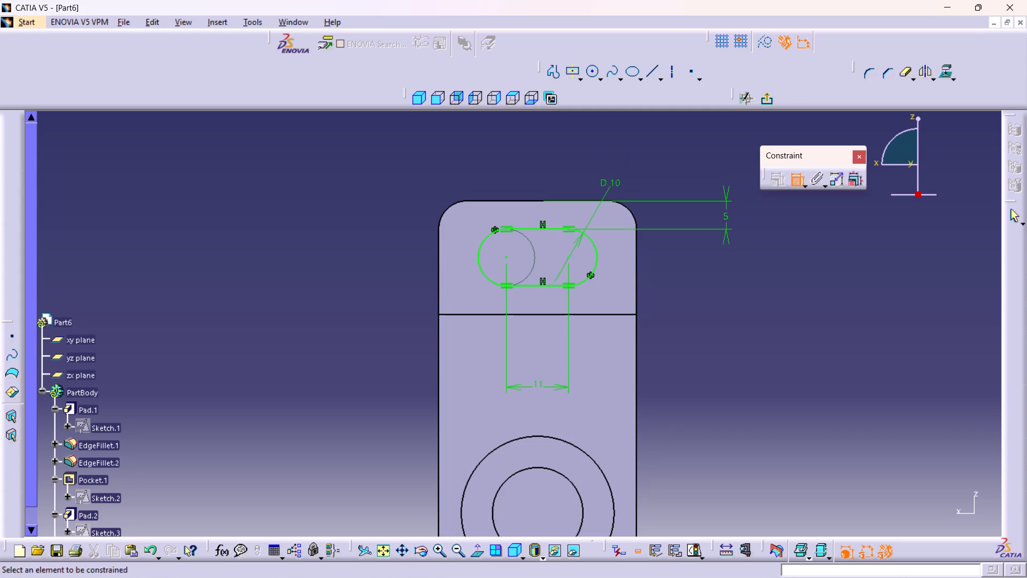
{"action": "middle_click_drag", "start_coordinate": [731, 282], "coordinate": [716, 255]}
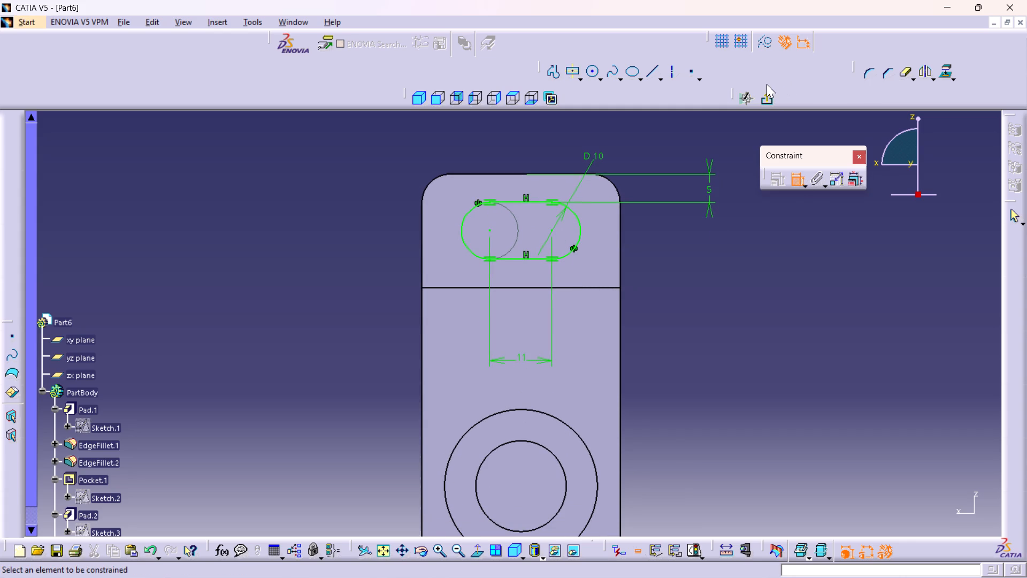
{"action": "left_click", "coordinate": [767, 90]}
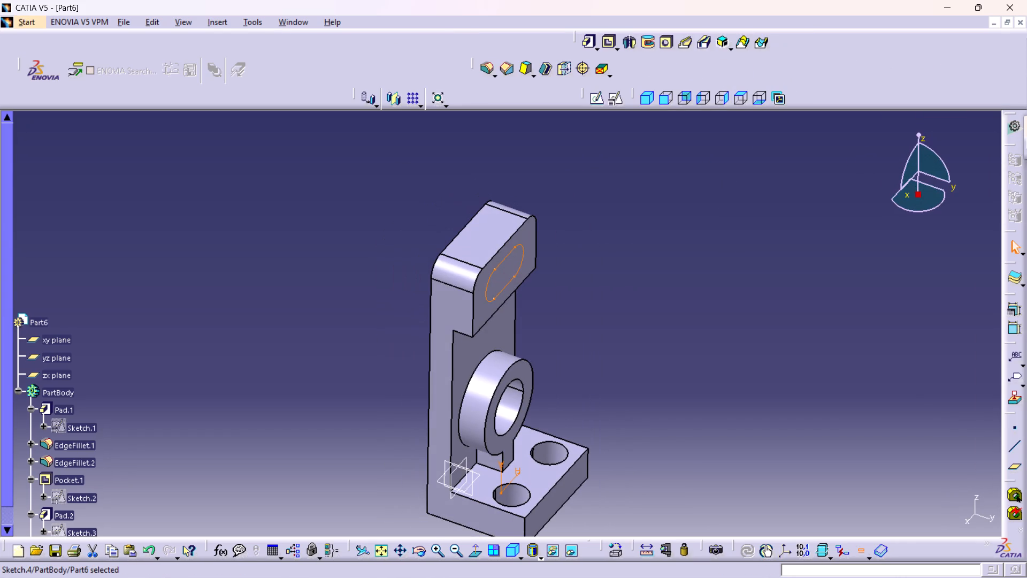
{"action": "left_click", "coordinate": [610, 47]}
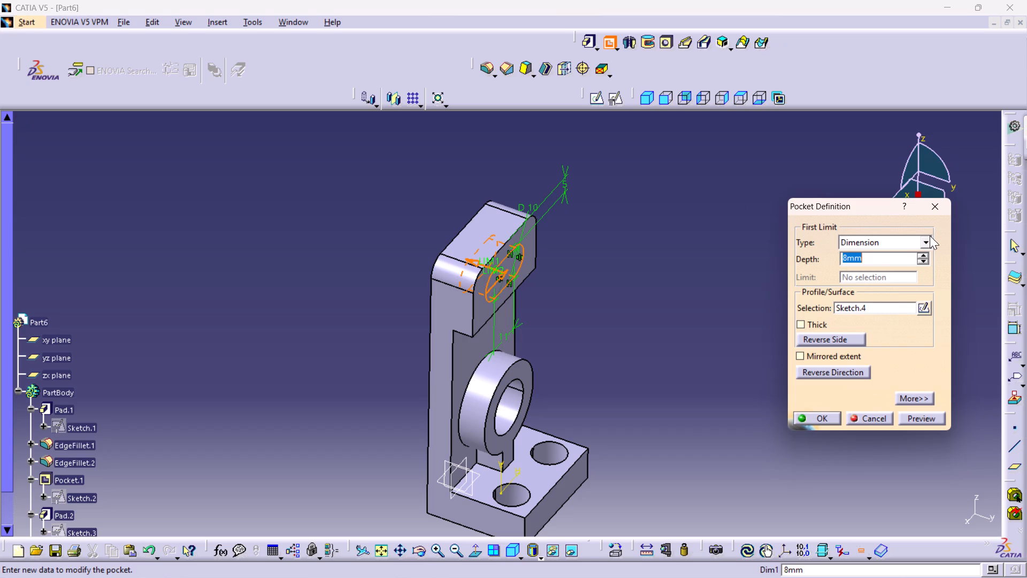
{"action": "left_click", "coordinate": [924, 239]}
{"action": "left_click", "coordinate": [883, 265]}
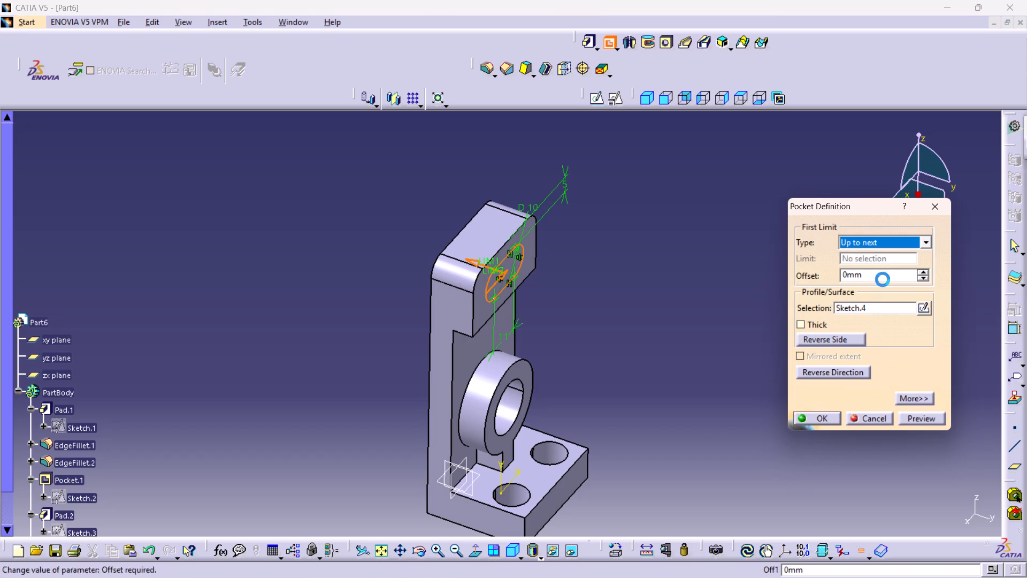
{"action": "left_click", "coordinate": [821, 415]}
{"action": "left_click", "coordinate": [669, 368]}
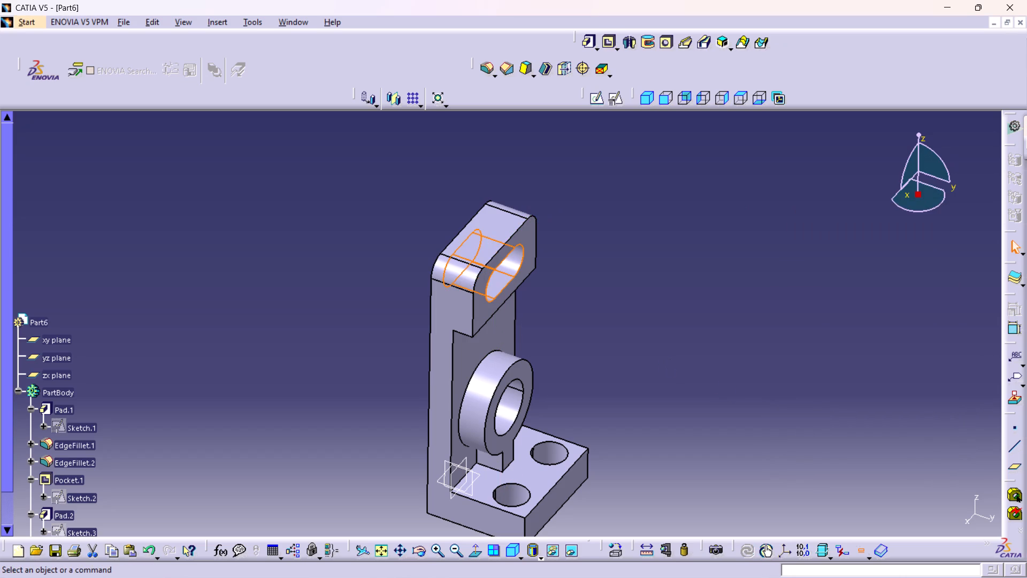
Examine the bracket and its new slot from several angles, including the isometric view.
{"action": "middle_click", "coordinate": [631, 339]}
{"action": "right_click", "coordinate": [631, 339]}
{"action": "middle_click_drag", "start_coordinate": [559, 348], "coordinate": [591, 294]}
{"action": "right_click_drag", "start_coordinate": [559, 348], "coordinate": [591, 294]}
{"action": "scroll", "coordinate": [591, 294], "scroll_direction": "up", "scroll_amount": 1}
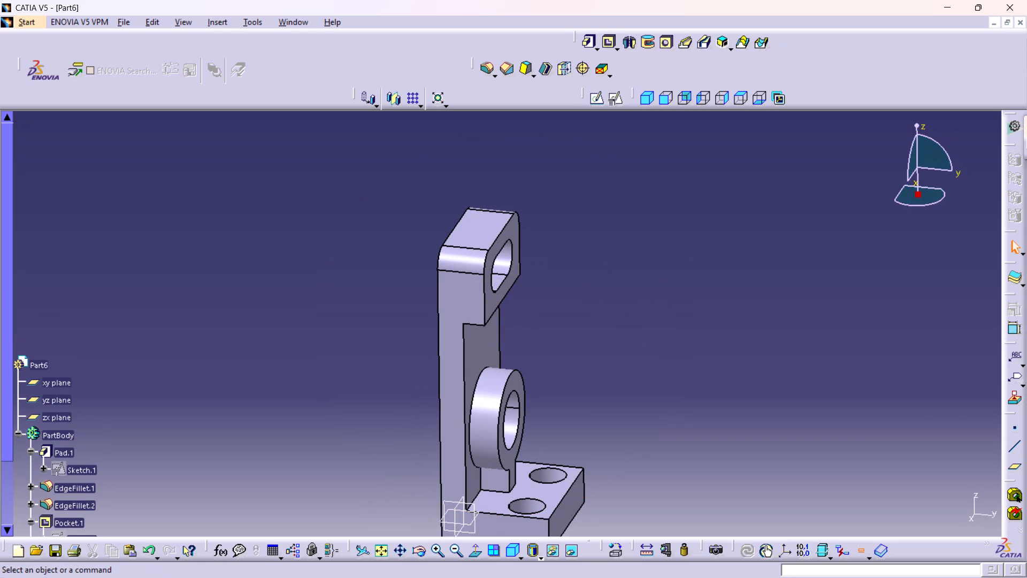
{"action": "left_click", "coordinate": [512, 558]}
{"action": "middle_click_drag", "start_coordinate": [714, 407], "coordinate": [712, 356]}
{"action": "middle_click", "coordinate": [563, 397]}
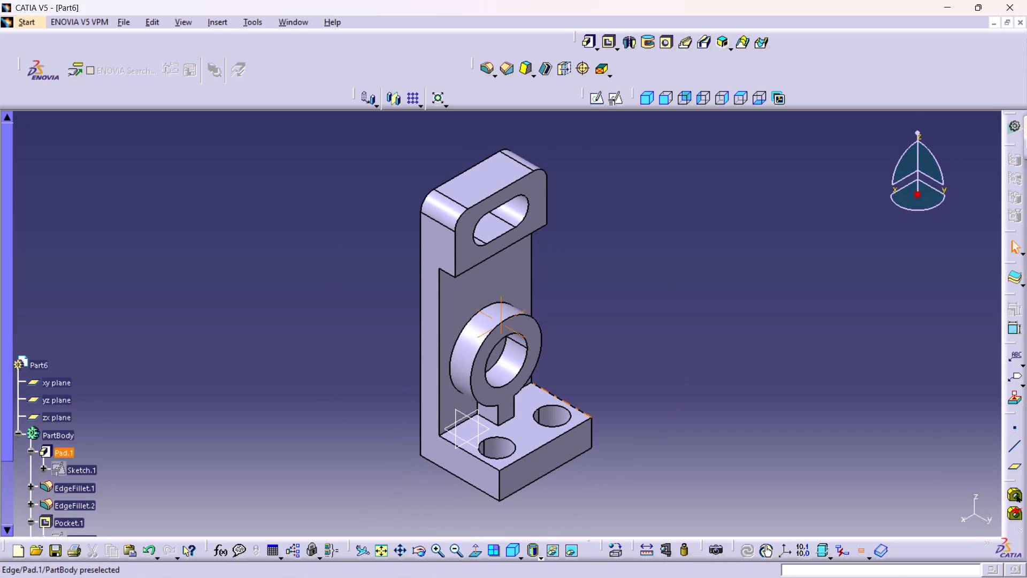
{"action": "middle_click_drag", "start_coordinate": [536, 357], "coordinate": [595, 446]}
{"action": "middle_click_drag", "start_coordinate": [601, 427], "coordinate": [605, 432]}
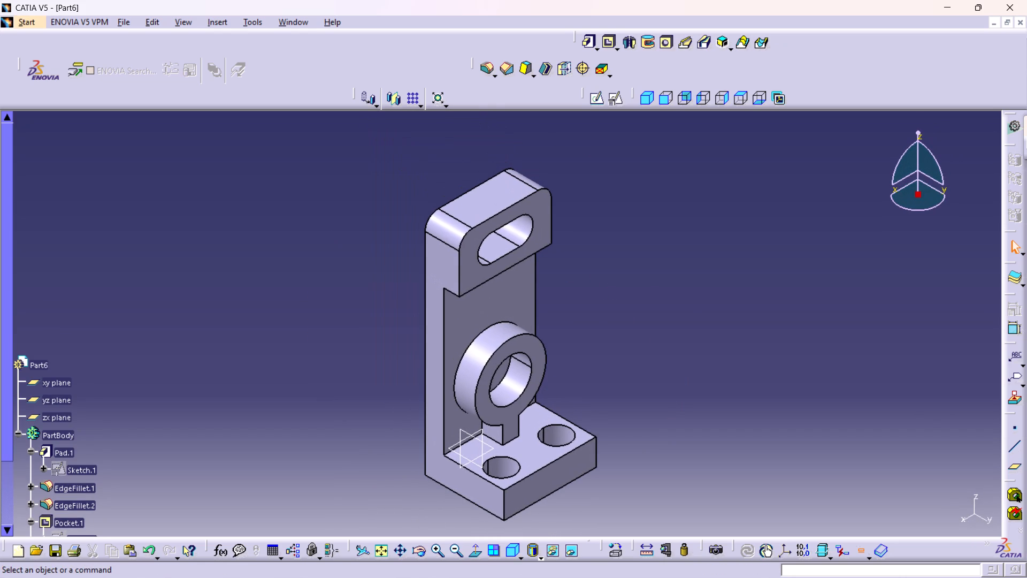
{"action": "middle_click_drag", "start_coordinate": [636, 437], "coordinate": [657, 419]}
{"action": "right_click_drag", "start_coordinate": [636, 437], "coordinate": [658, 419]}
{"action": "middle_click_drag", "start_coordinate": [666, 389], "coordinate": [624, 413]}
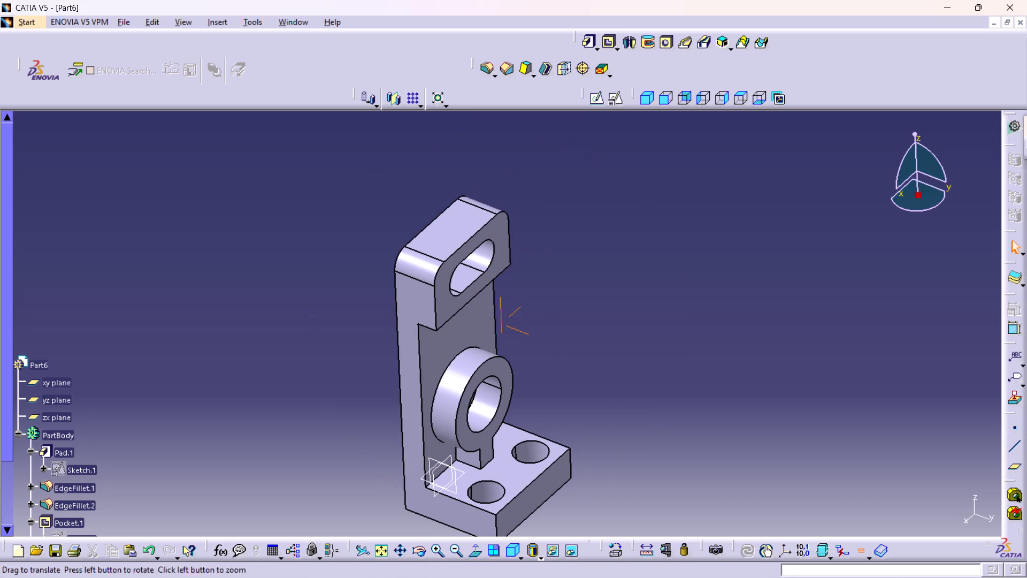
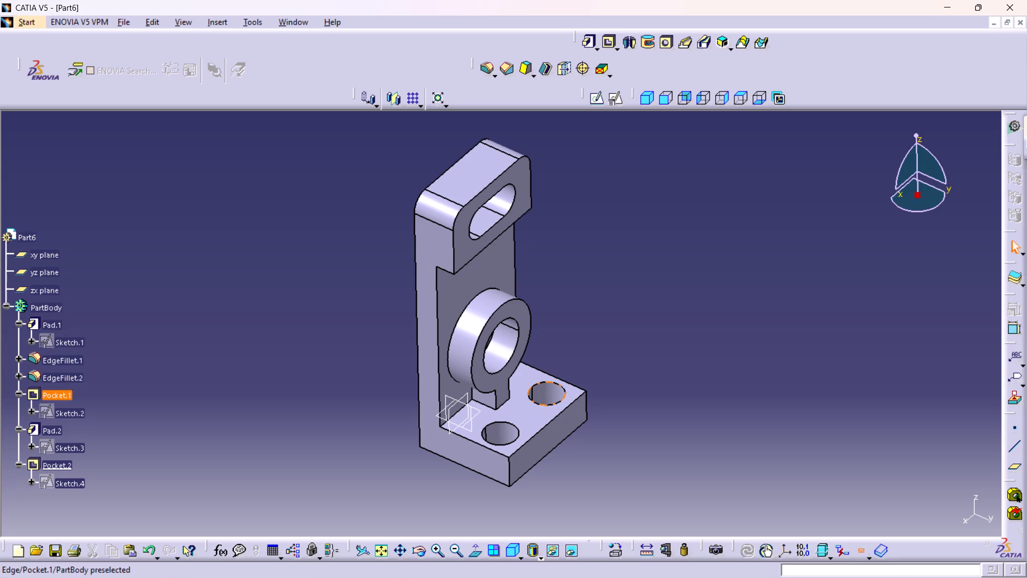
Compare the bracket in wireframe, plain shaded, hidden-edge and material display styles, finishing with Shading with Edges.
{"action": "left_click", "coordinate": [542, 554]}
{"action": "left_click", "coordinate": [557, 549]}
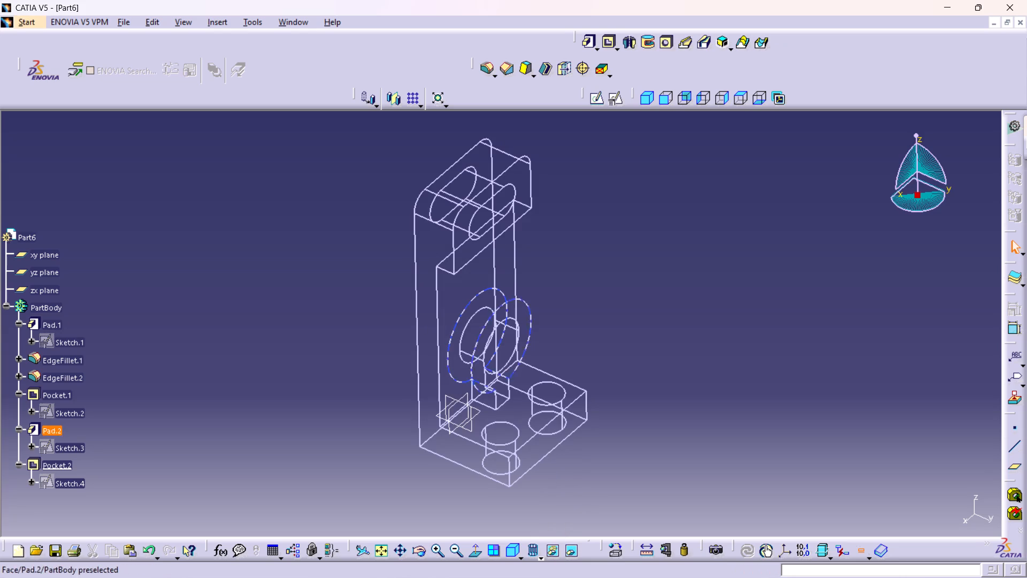
{"action": "left_click", "coordinate": [542, 556]}
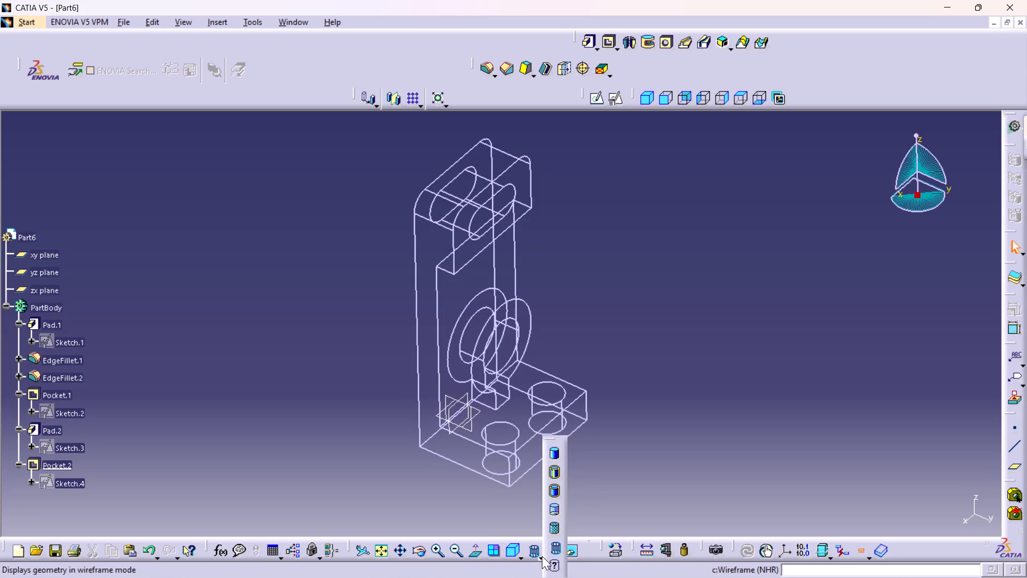
{"action": "left_click", "coordinate": [554, 453]}
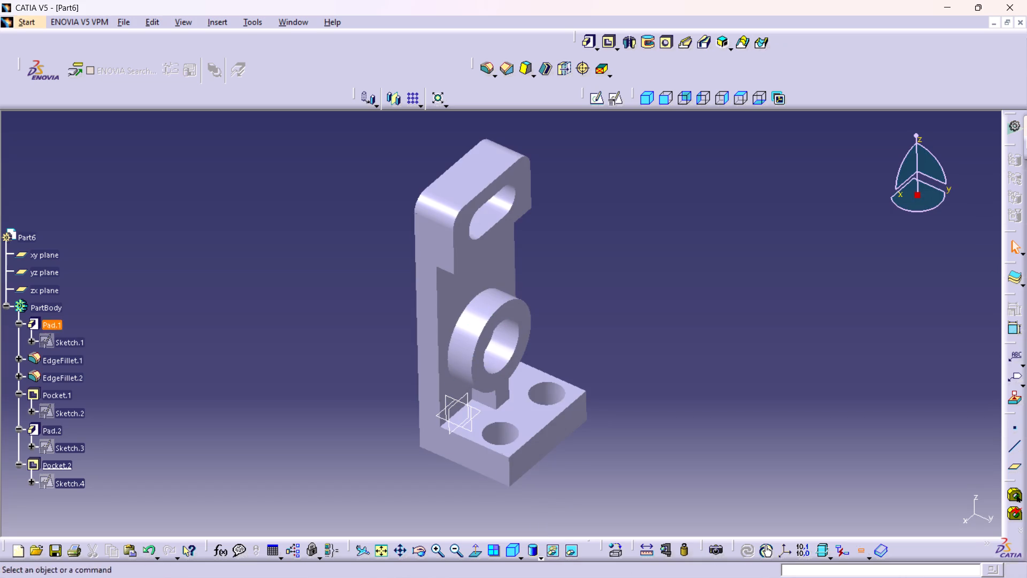
{"action": "left_click", "coordinate": [543, 551]}
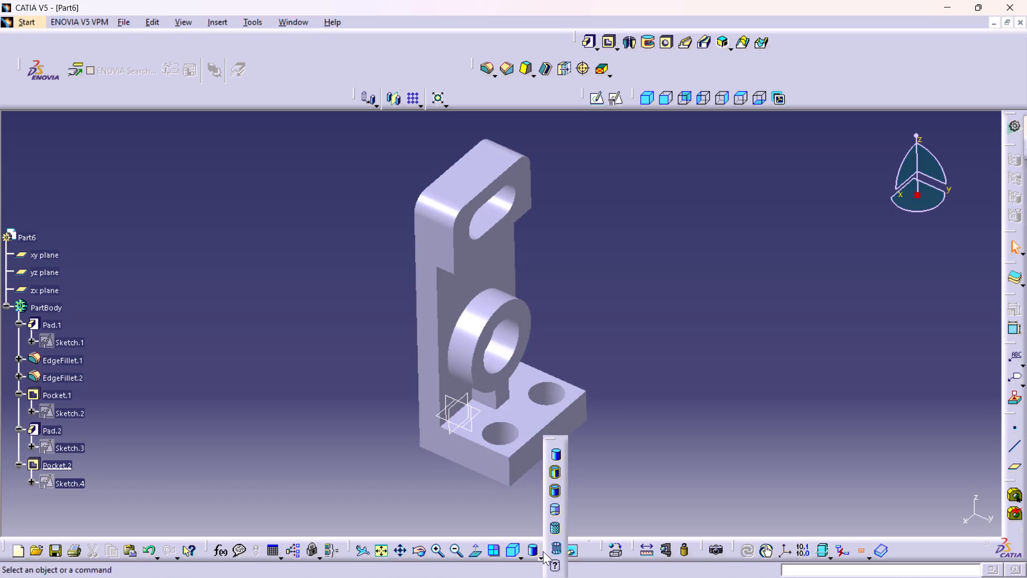
{"action": "left_click", "coordinate": [557, 474]}
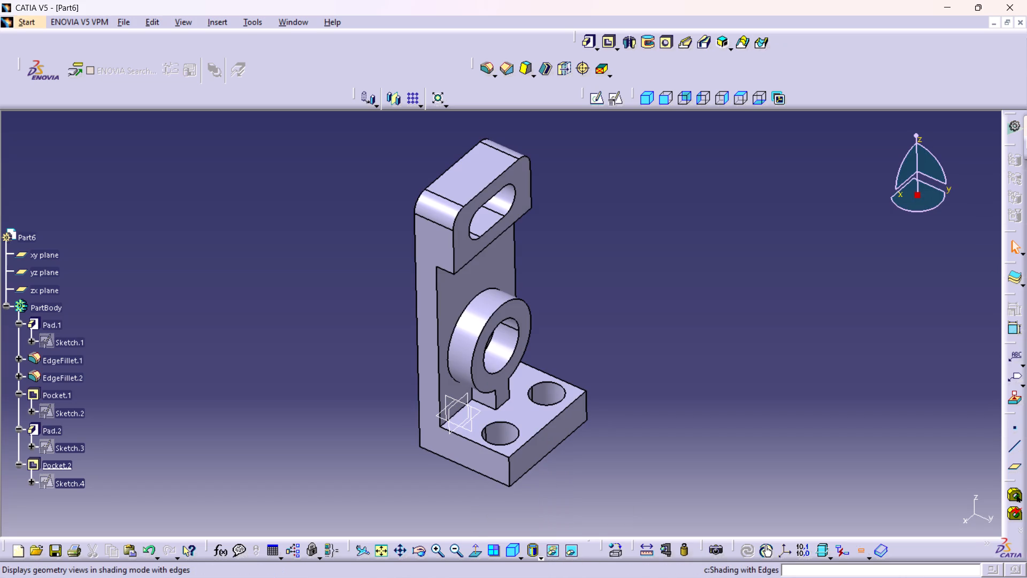
{"action": "left_click", "coordinate": [532, 542]}
{"action": "left_click", "coordinate": [545, 509]}
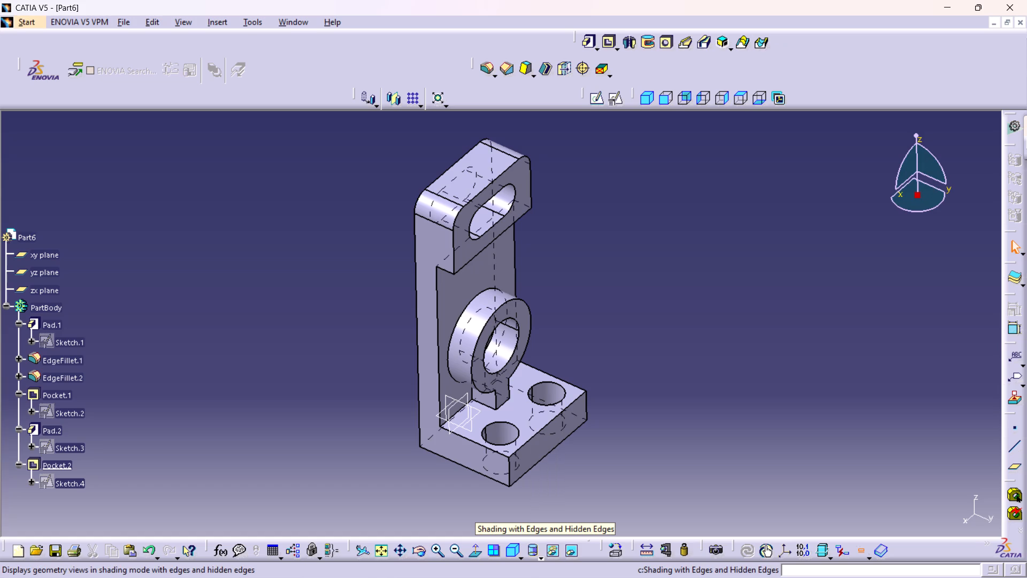
{"action": "left_click", "coordinate": [534, 551]}
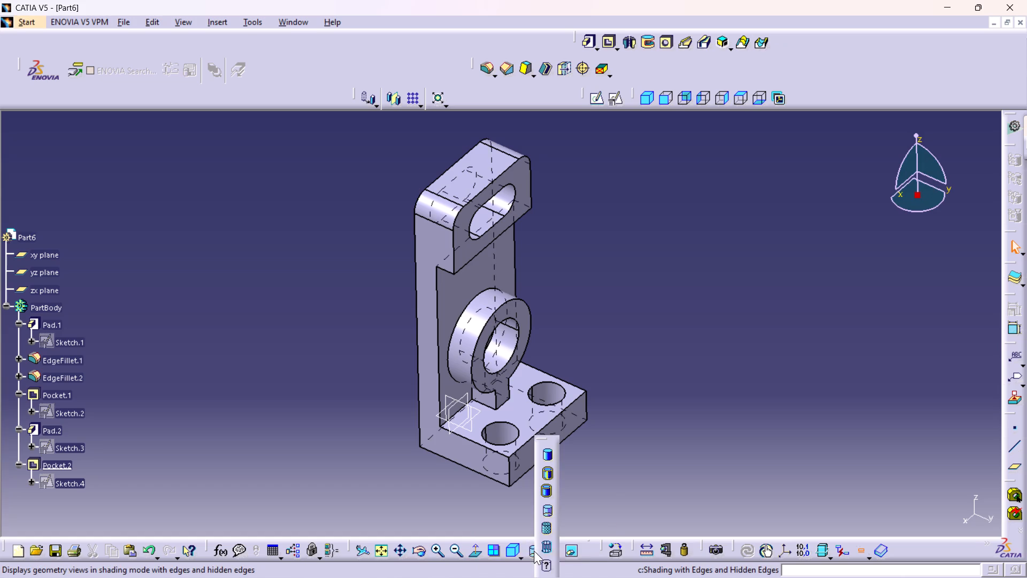
{"action": "left_click", "coordinate": [549, 525]}
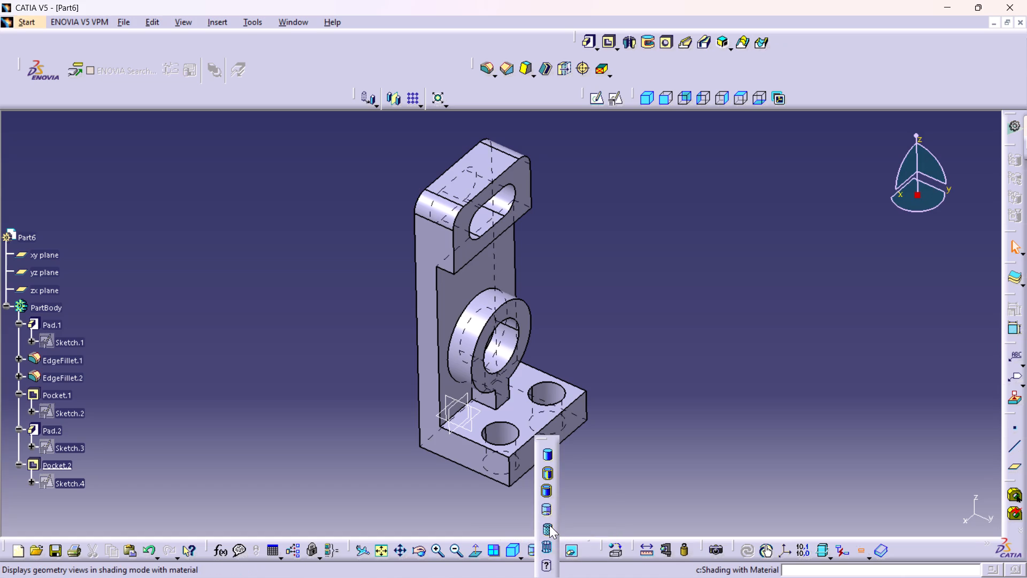
{"action": "left_click", "coordinate": [539, 556]}
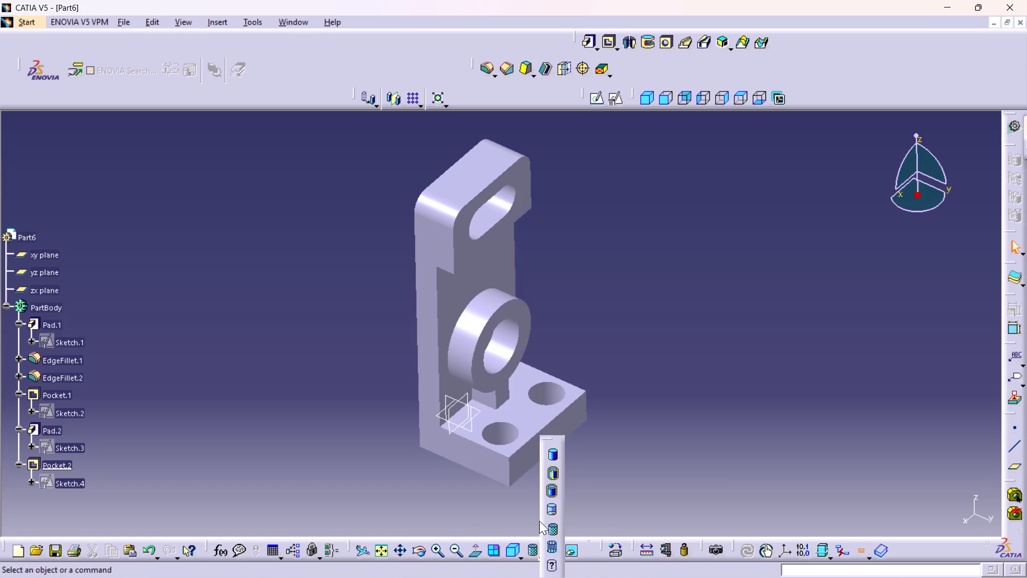
{"action": "left_click", "coordinate": [555, 470]}
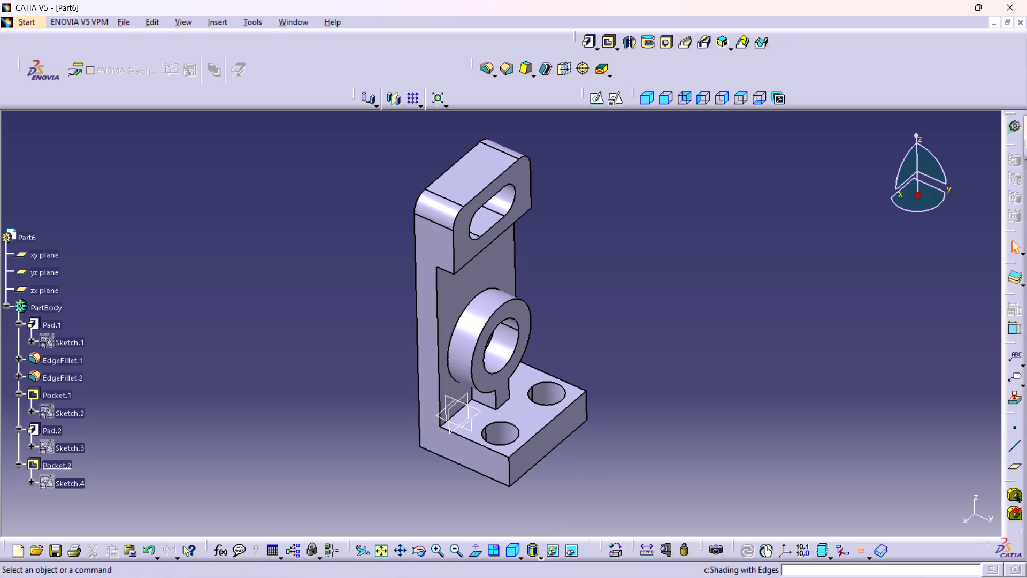
Save the part as a CATPart named 4 in the CATIA folder.
{"action": "middle_click_drag", "start_coordinate": [636, 351], "coordinate": [632, 369]}
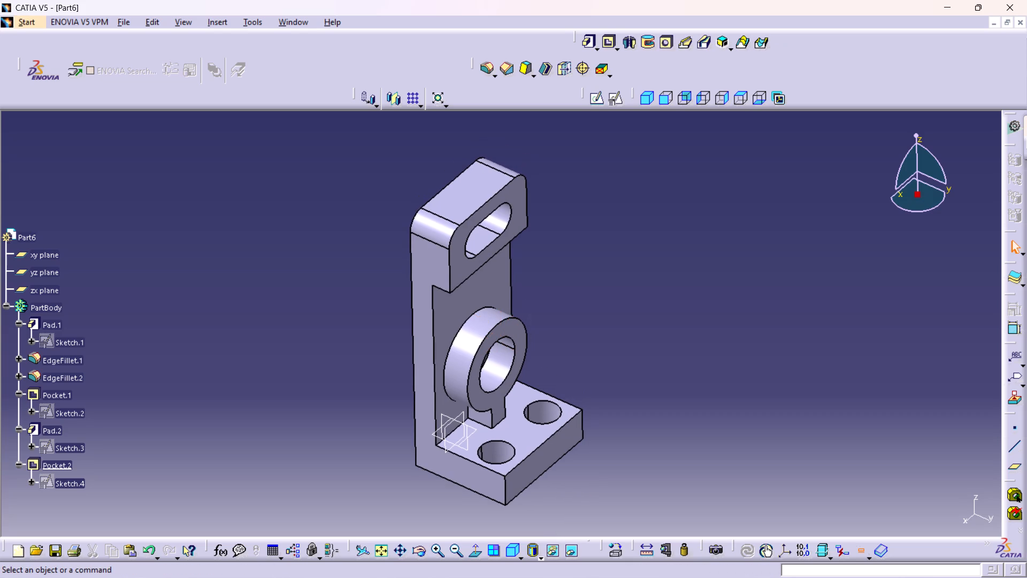
{"action": "key", "text": "ctrl+s"}
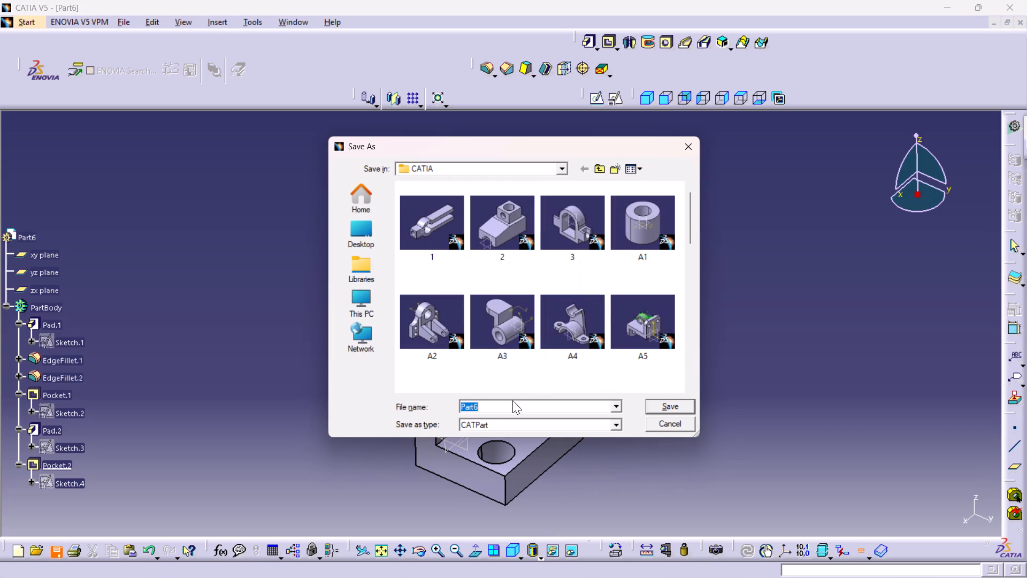
{"action": "key", "text": "4"}
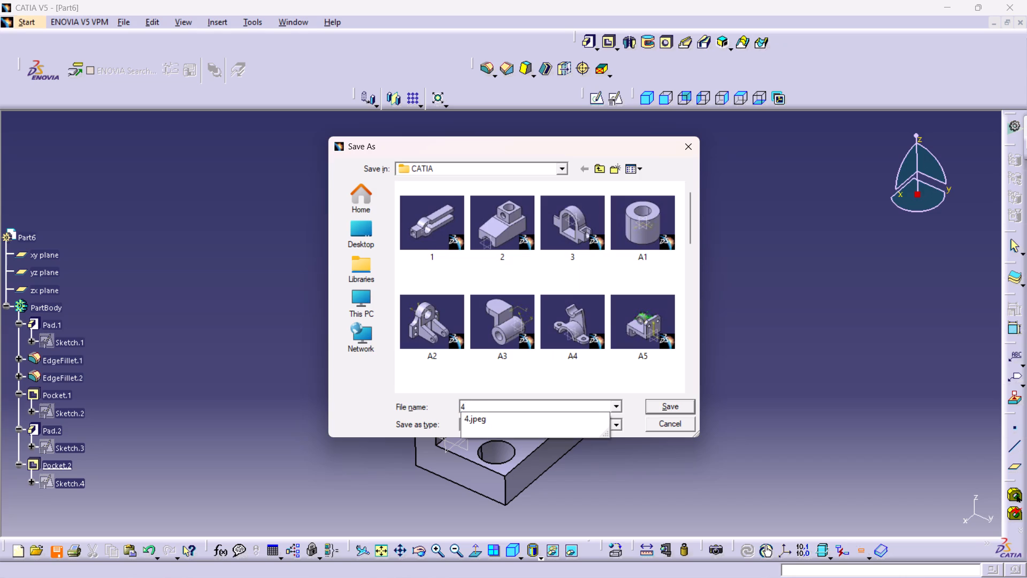
{"action": "left_click", "coordinate": [662, 402]}
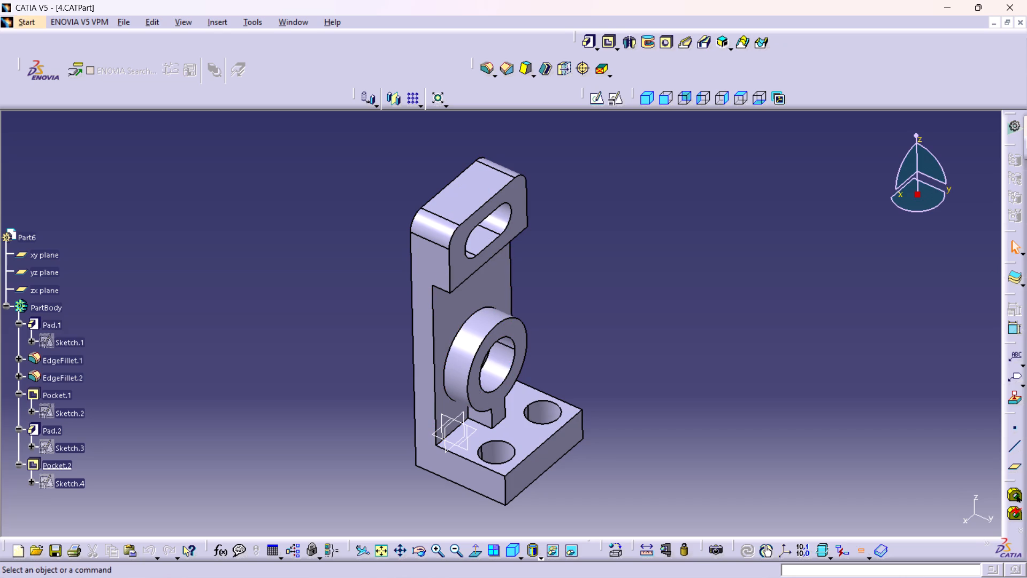
Print the whole bracket view with Microsoft Print to PDF and save the output as 4 in the CATIA folder.
{"action": "middle_click_drag", "start_coordinate": [554, 287], "coordinate": [529, 259]}
{"action": "right_click", "coordinate": [554, 287]}
{"action": "middle_click_drag", "start_coordinate": [544, 272], "coordinate": [544, 296]}
{"action": "right_click", "coordinate": [544, 272]}
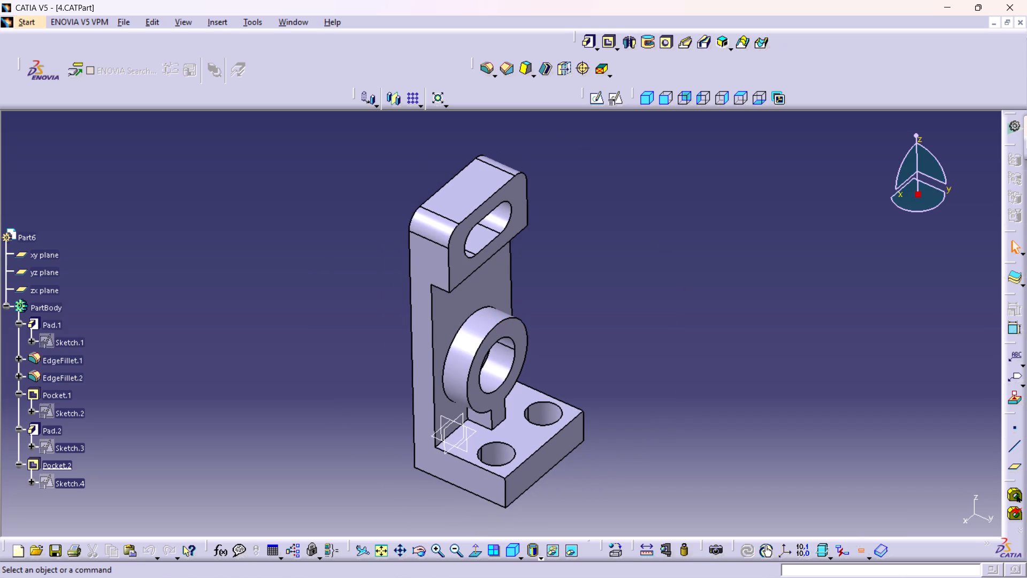
{"action": "middle_click_drag", "start_coordinate": [565, 319], "coordinate": [561, 328]}
{"action": "middle_click", "coordinate": [557, 317]}
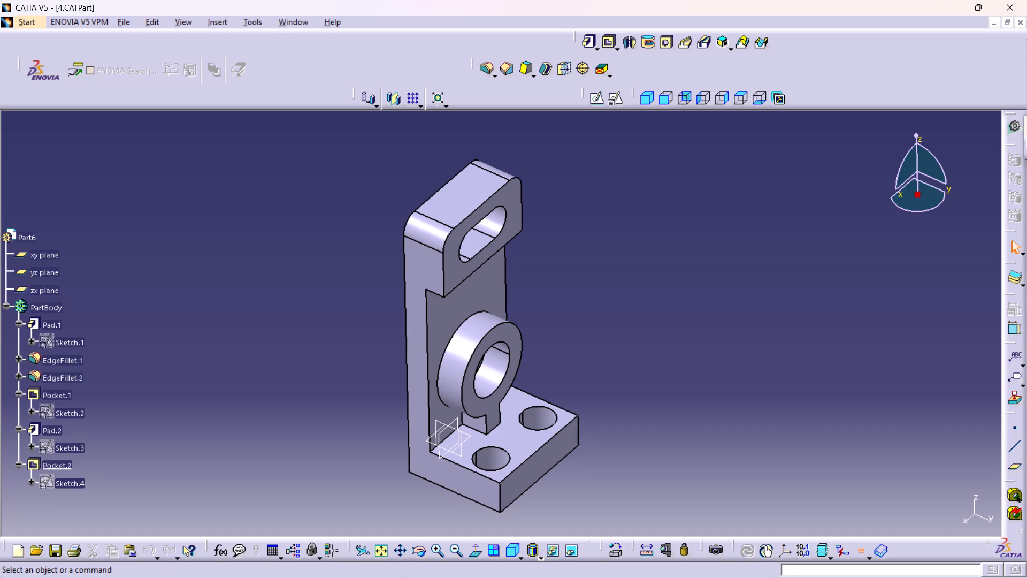
{"action": "middle_click_drag", "start_coordinate": [577, 341], "coordinate": [573, 321]}
{"action": "right_click", "coordinate": [577, 341]}
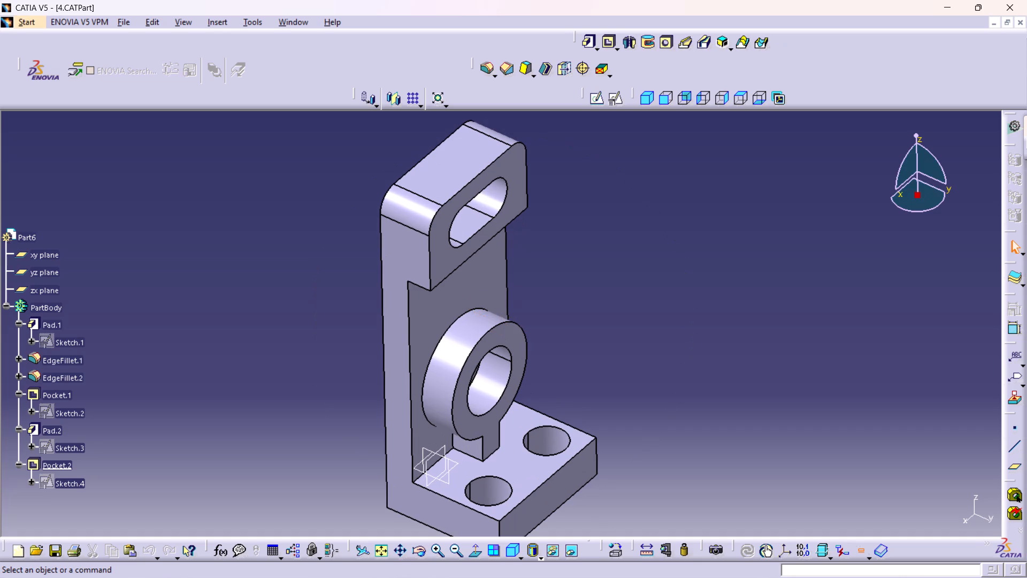
{"action": "middle_click_drag", "start_coordinate": [577, 332], "coordinate": [579, 346]}
{"action": "right_click", "coordinate": [577, 332]}
{"action": "middle_click_drag", "start_coordinate": [579, 346], "coordinate": [578, 352]}
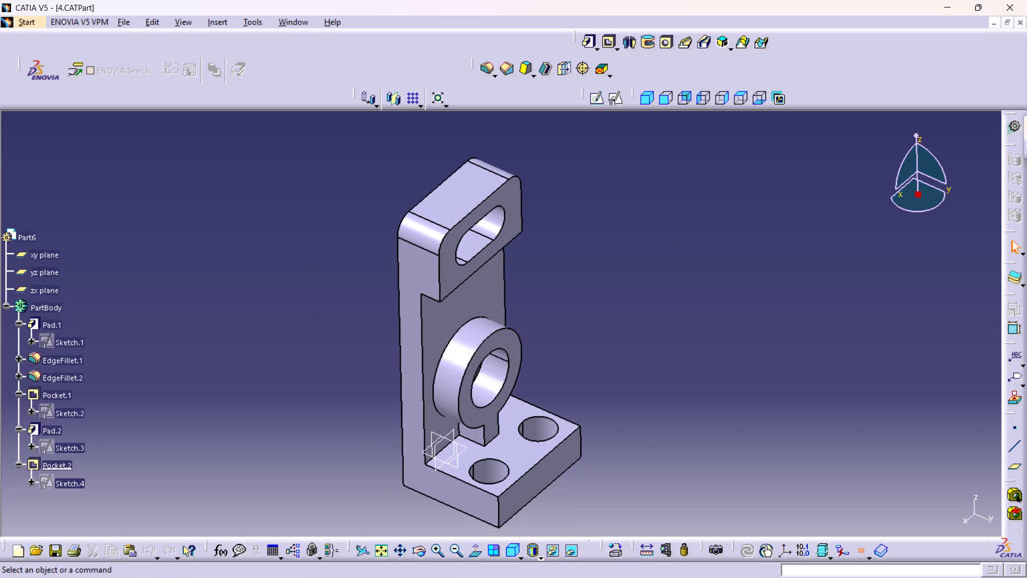
{"action": "key", "text": "ctrl+p"}
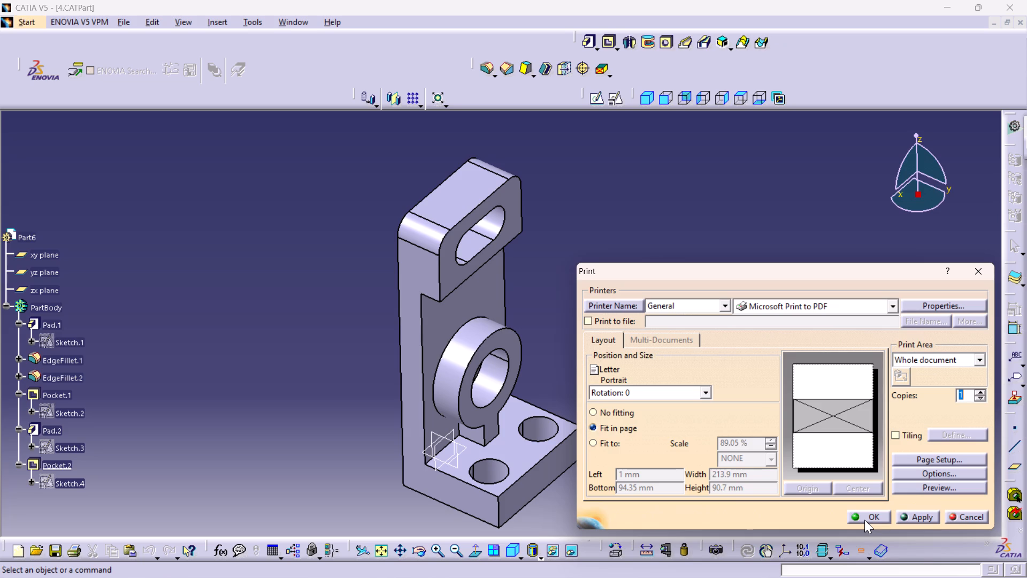
{"action": "left_click", "coordinate": [861, 519]}
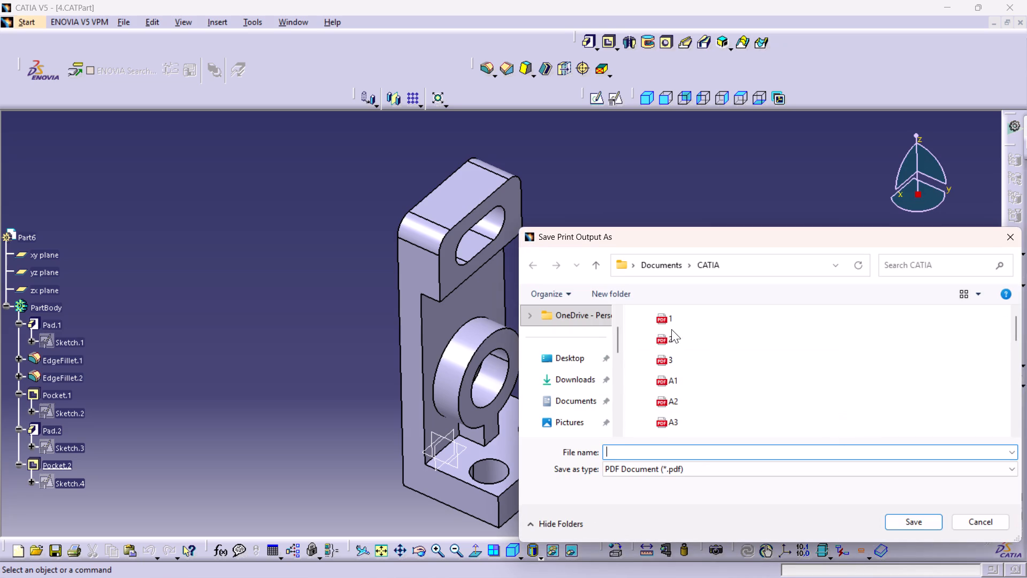
{"action": "left_click", "coordinate": [639, 452]}
{"action": "key", "text": "4"}
{"action": "key", "text": "Return"}
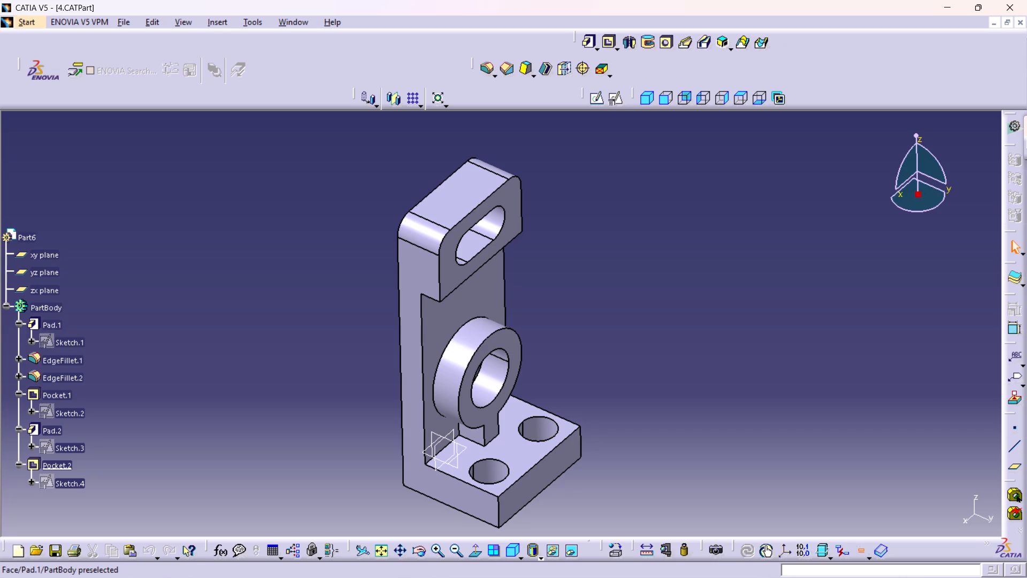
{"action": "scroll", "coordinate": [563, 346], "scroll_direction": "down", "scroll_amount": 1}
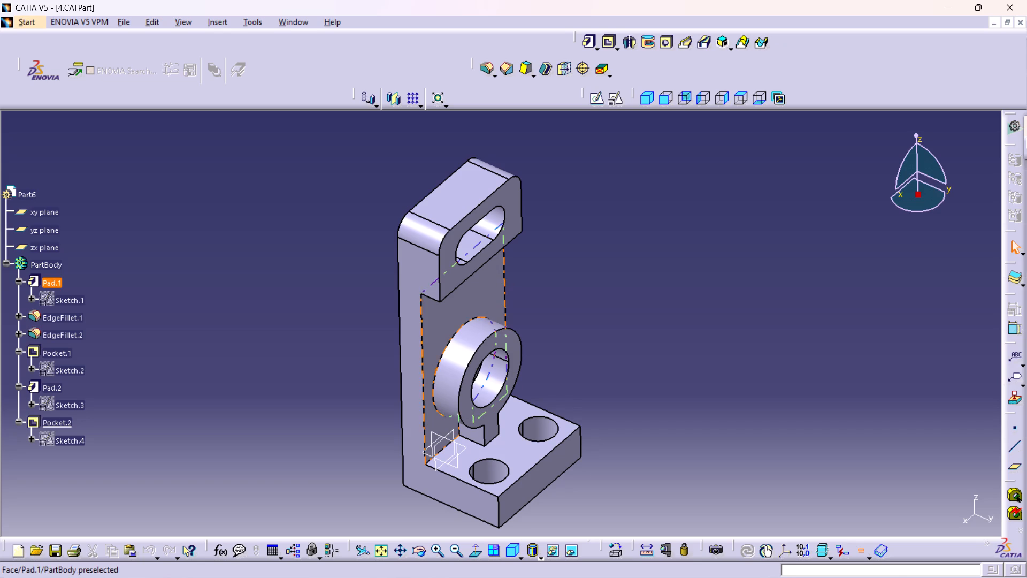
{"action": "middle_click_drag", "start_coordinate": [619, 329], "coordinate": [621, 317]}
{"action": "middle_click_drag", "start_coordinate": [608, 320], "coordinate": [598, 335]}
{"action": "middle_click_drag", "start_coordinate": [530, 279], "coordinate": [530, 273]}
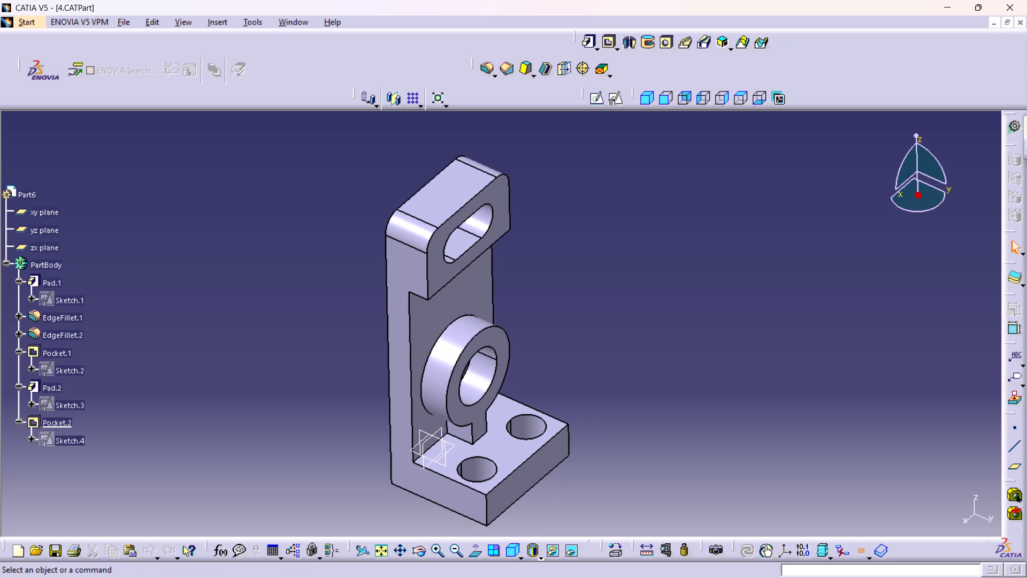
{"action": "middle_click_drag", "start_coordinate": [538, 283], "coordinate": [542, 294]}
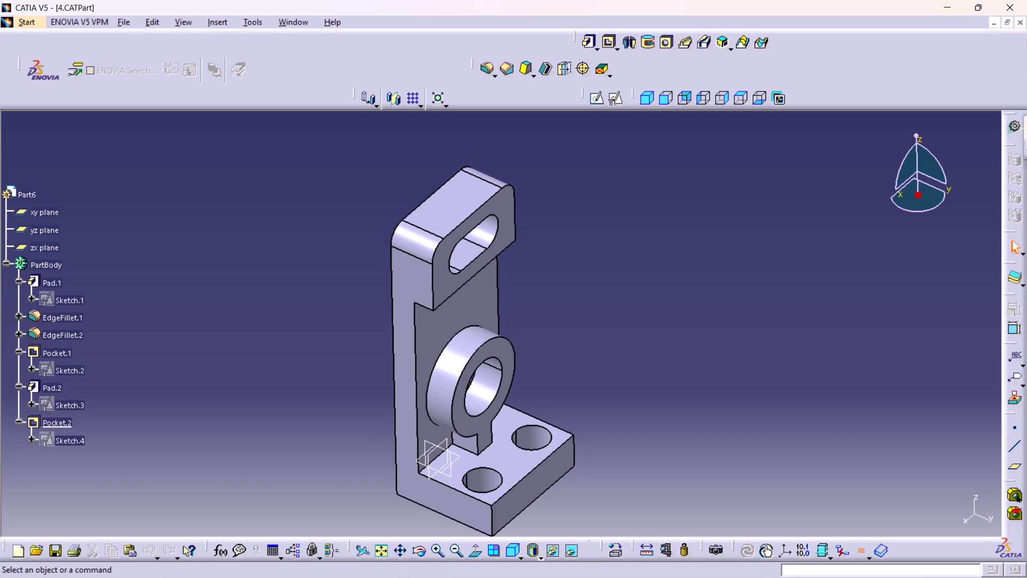